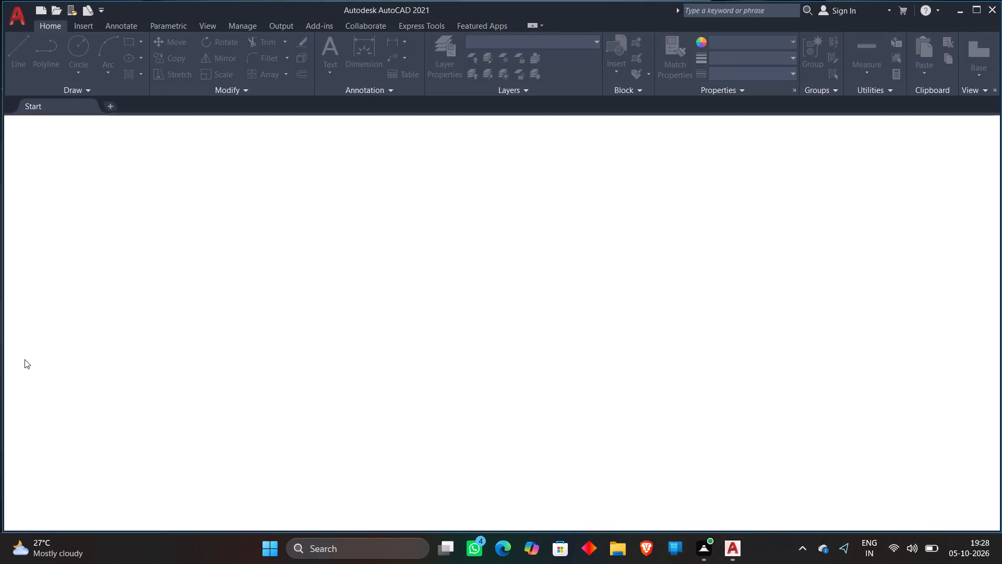
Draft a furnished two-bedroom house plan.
Start a new blank drawing.
click(181, 274)
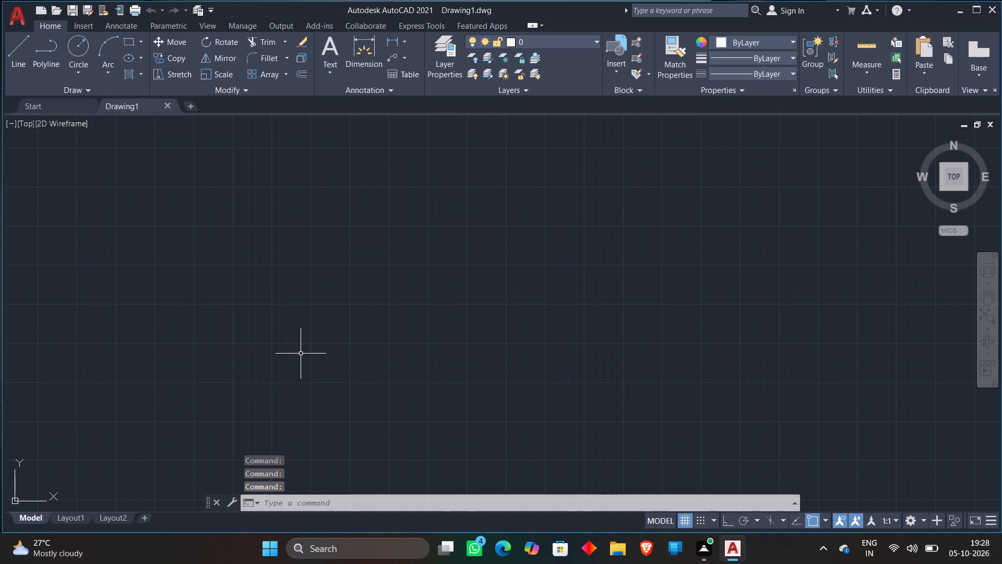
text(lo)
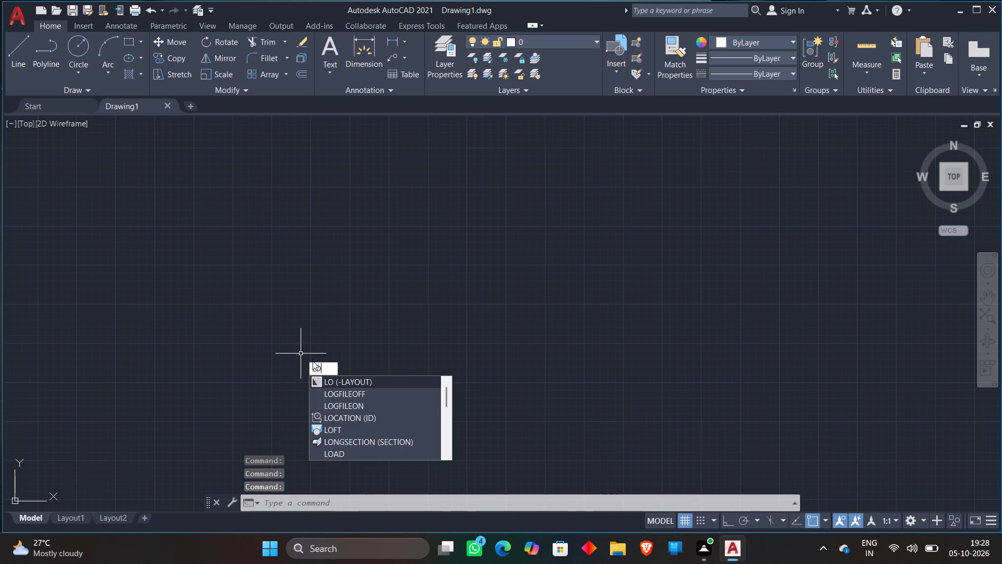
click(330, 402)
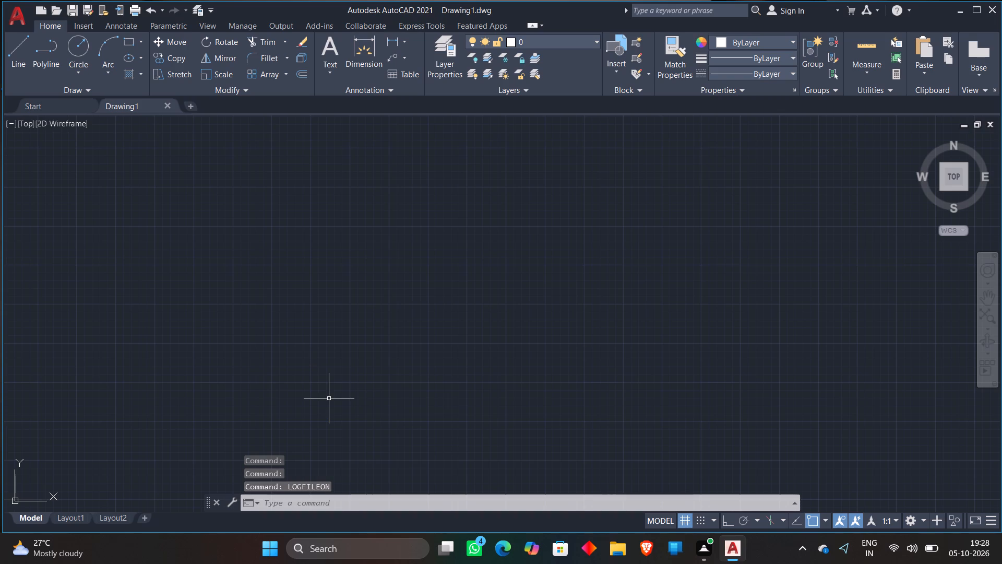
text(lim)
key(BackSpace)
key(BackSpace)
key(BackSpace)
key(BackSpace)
Configure the drawing units to length precision 0.00, insertion scale in centimeters and angle precision 0.
text(units)
key(Return)
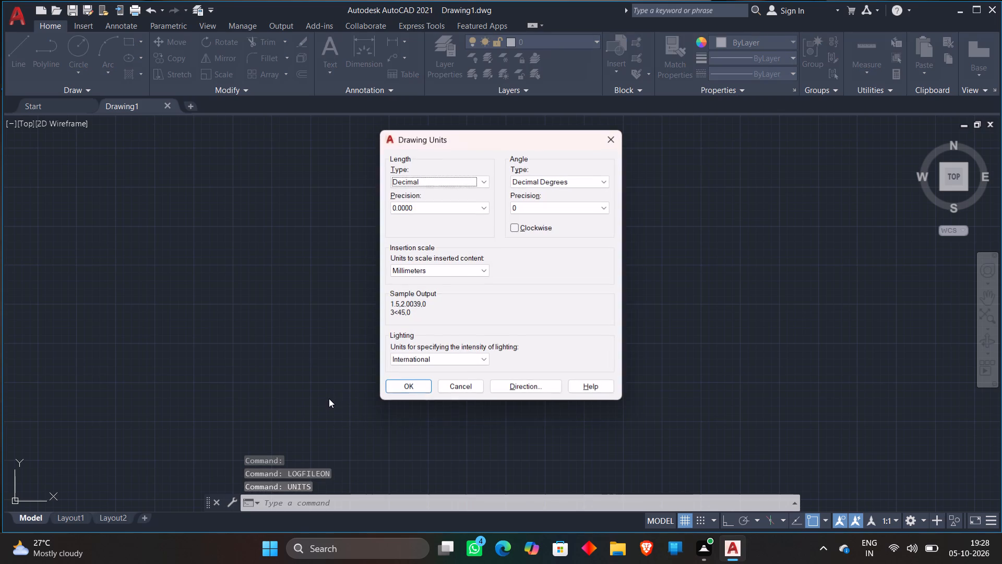
click(459, 210)
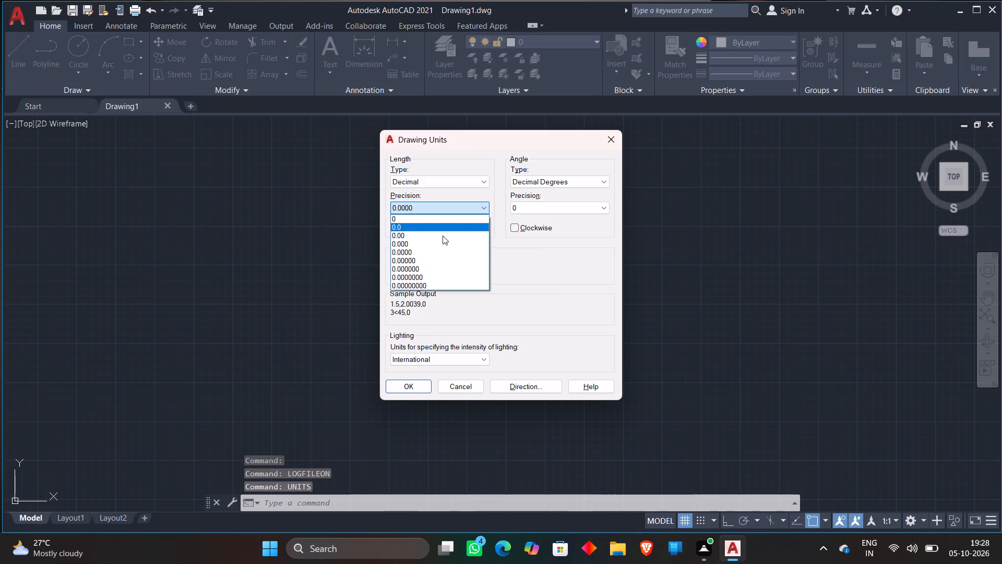
click(443, 236)
click(434, 272)
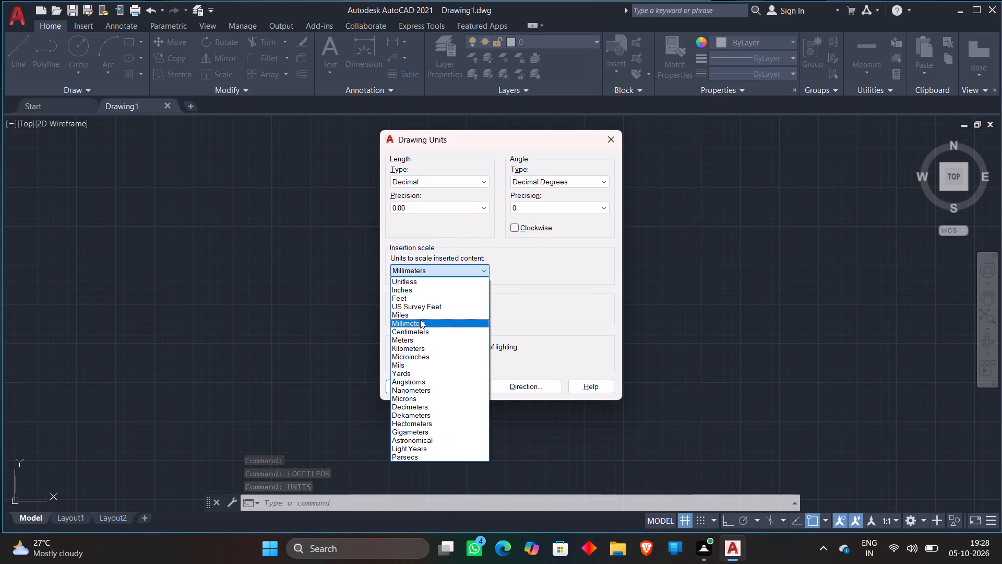
click(420, 328)
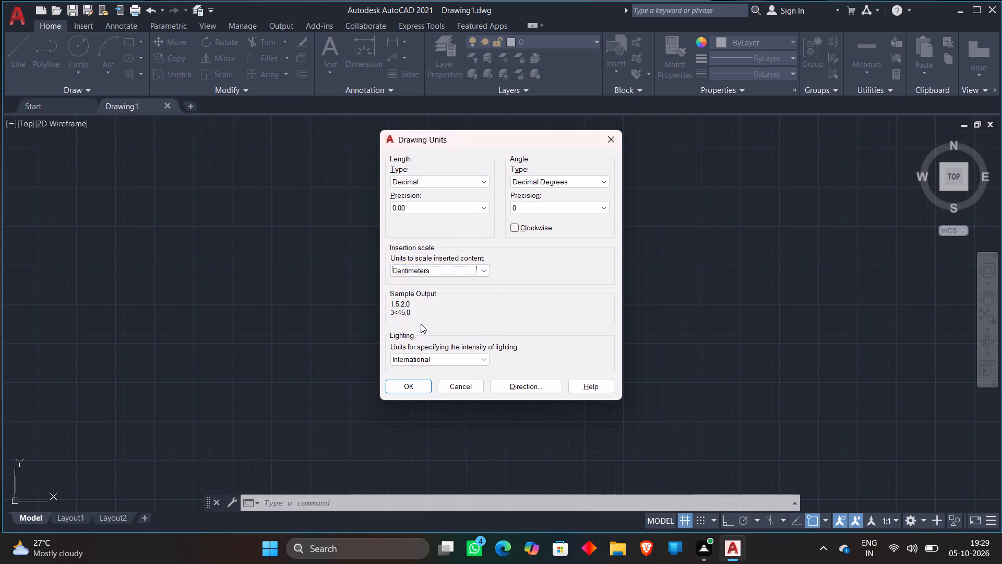
click(532, 203)
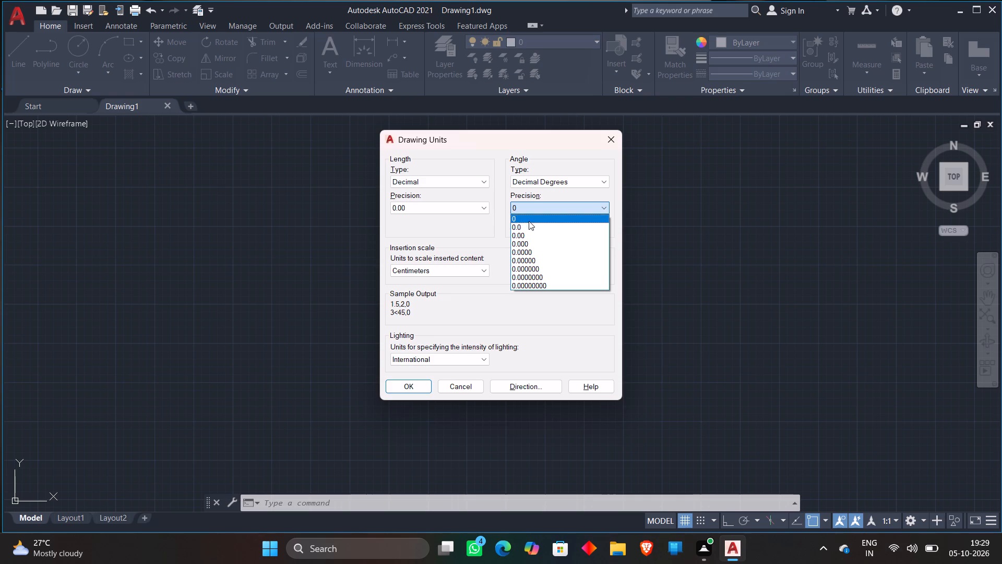
click(529, 218)
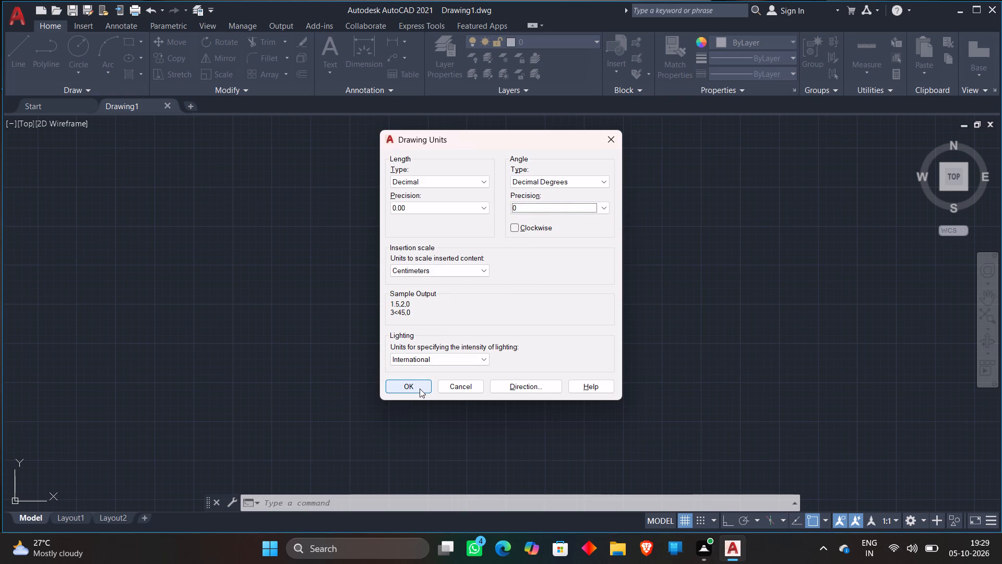
click(420, 389)
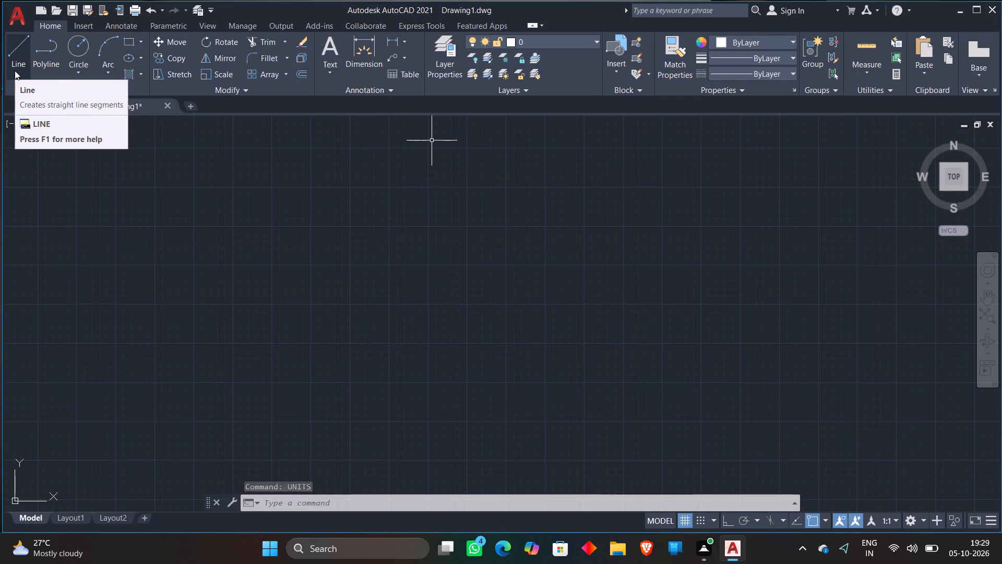
Modify the ISO-25 dimension style to a text height of 4.9.
text(dim)
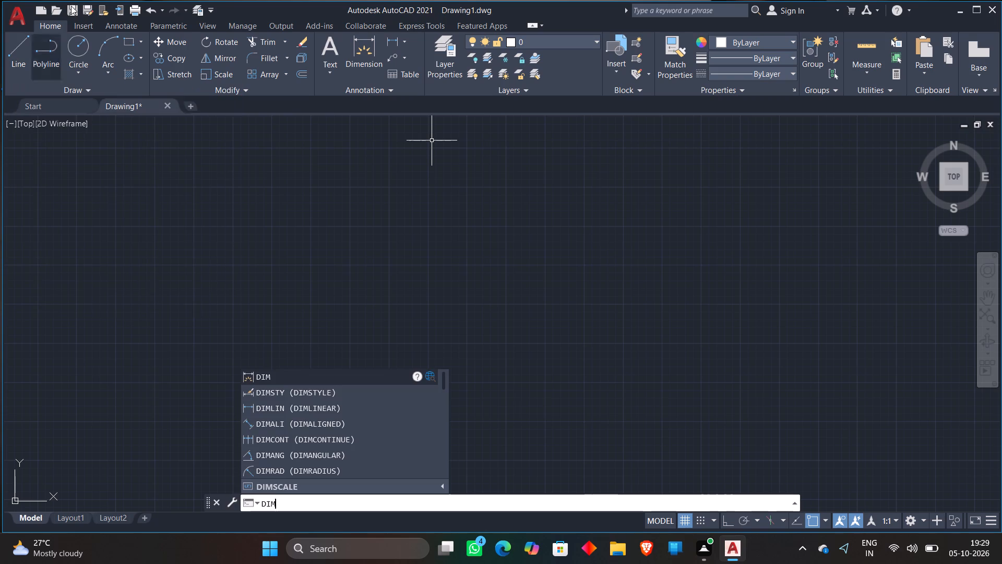
click(289, 393)
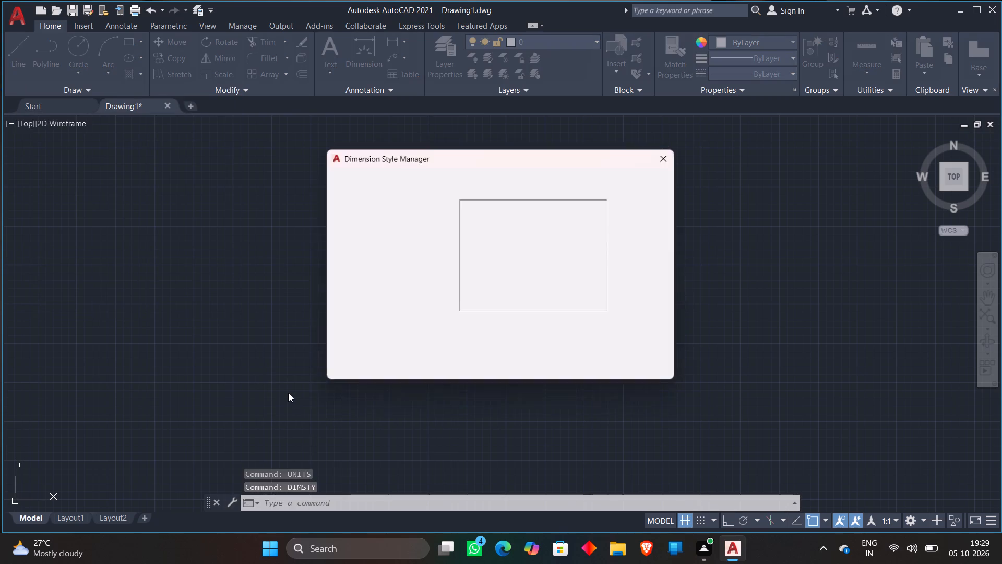
click(647, 245)
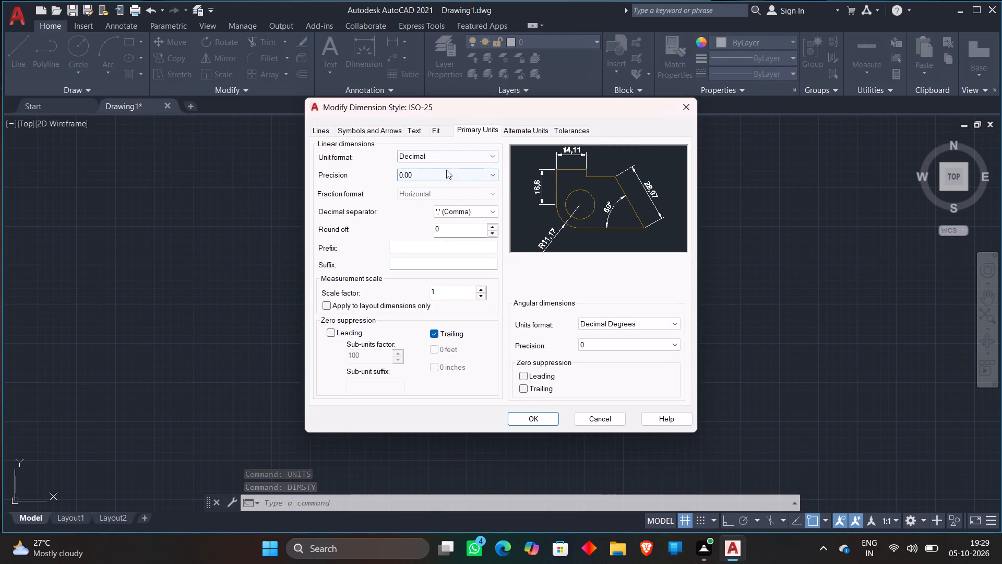
click(406, 130)
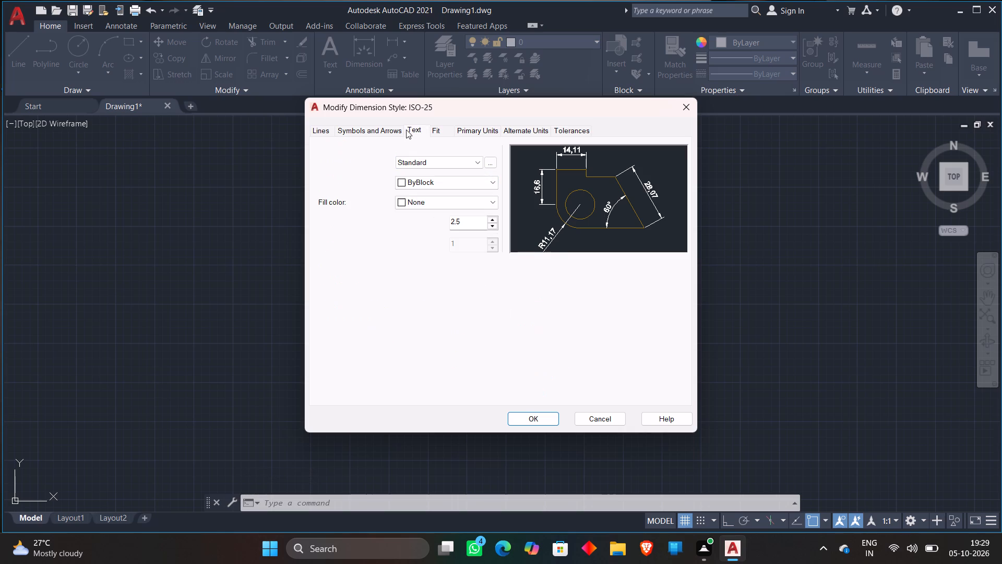
triple_click(490, 217)
click(490, 217)
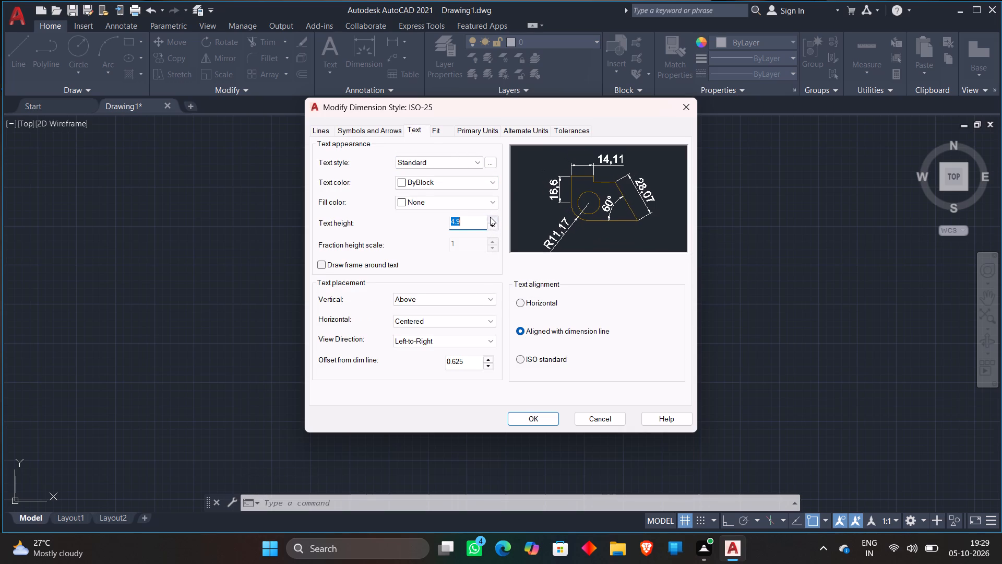
click(435, 128)
click(476, 128)
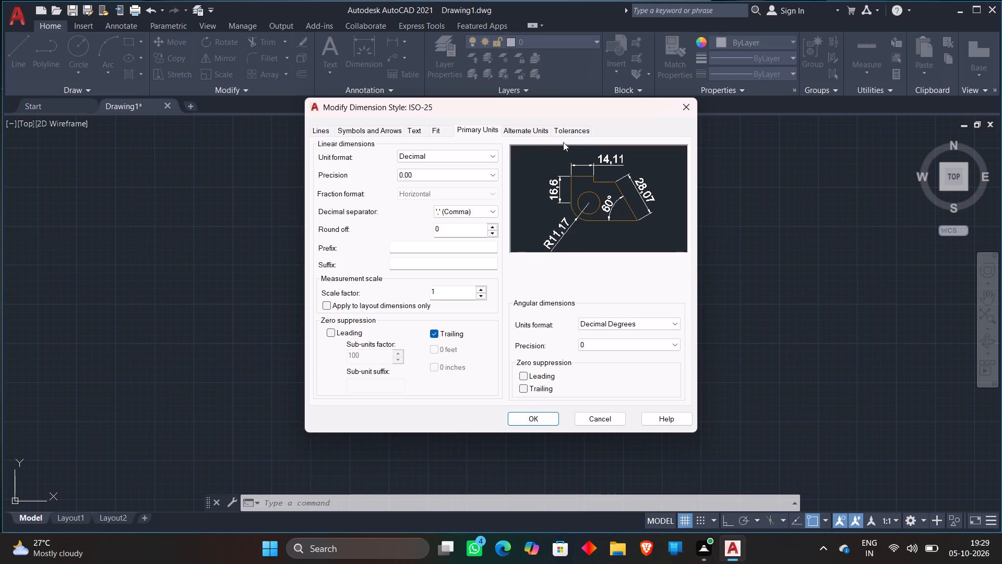
click(511, 131)
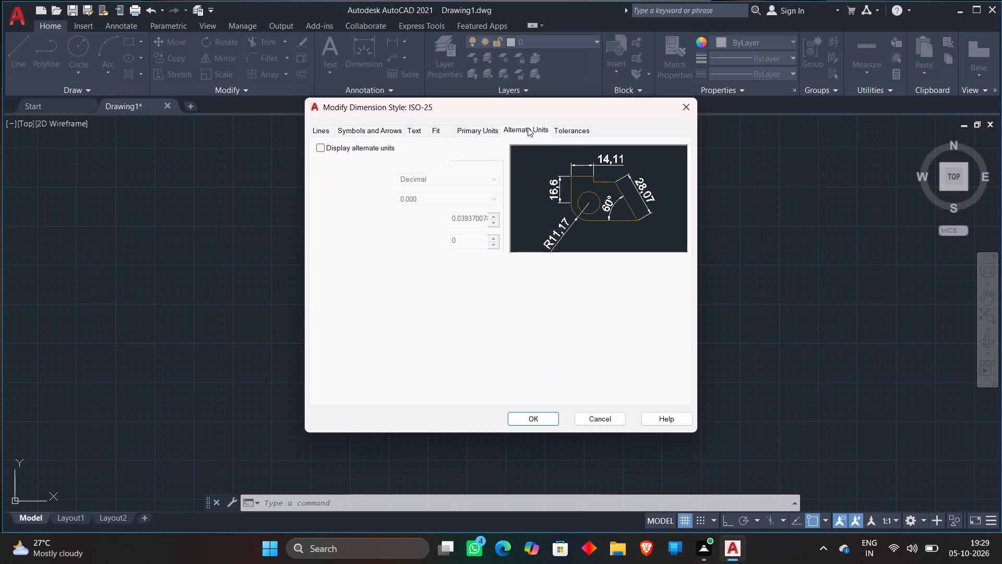
click(554, 128)
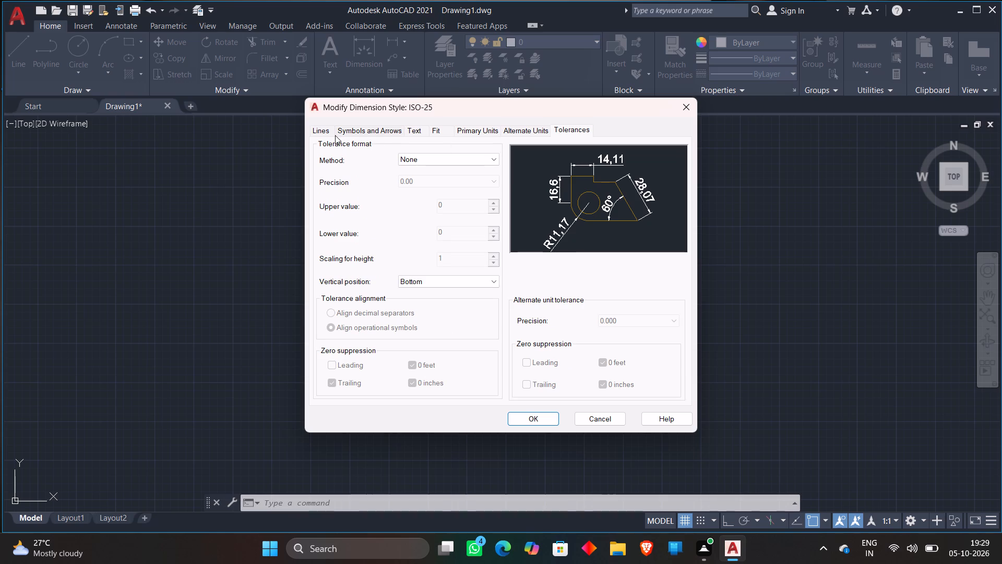
click(331, 135)
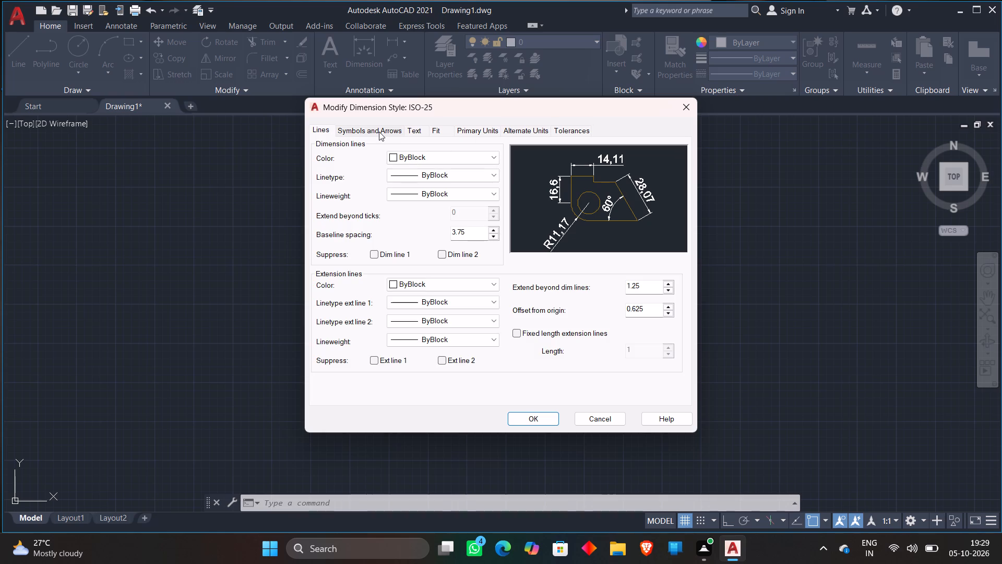
click(379, 132)
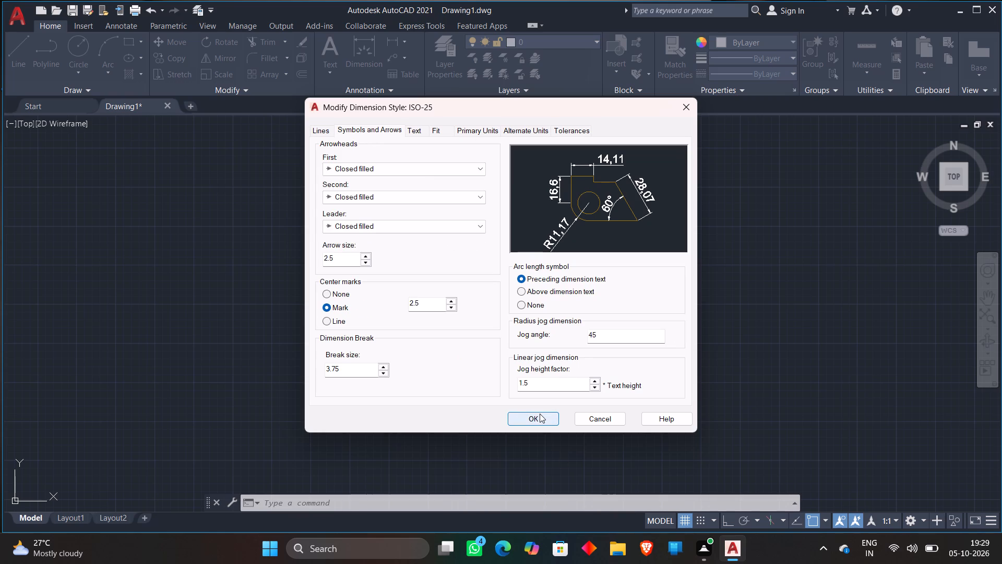
click(540, 415)
Set ISO-25 as the current dimension style and close the Dimension Style Manager.
triple_click(646, 207)
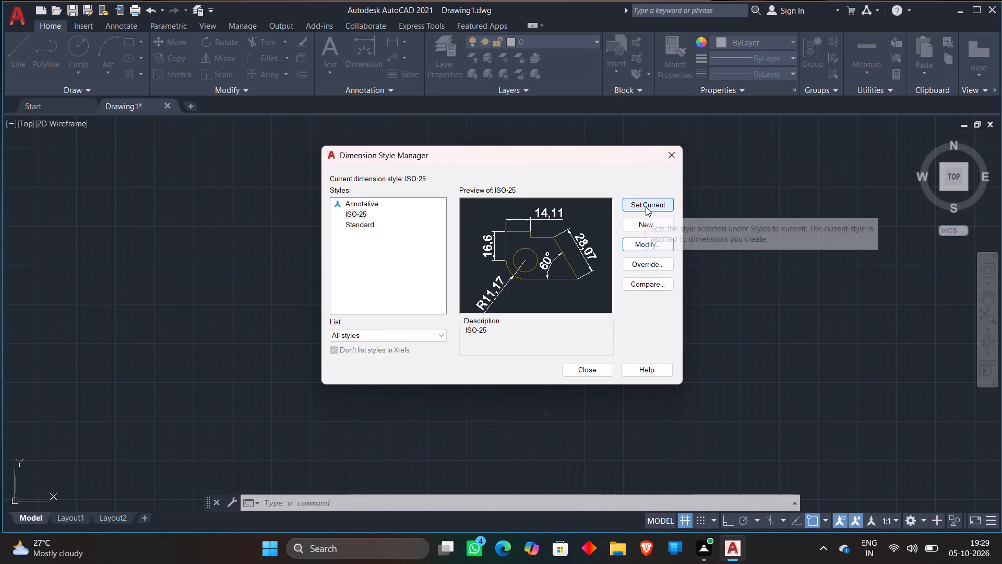
double_click(646, 207)
click(646, 207)
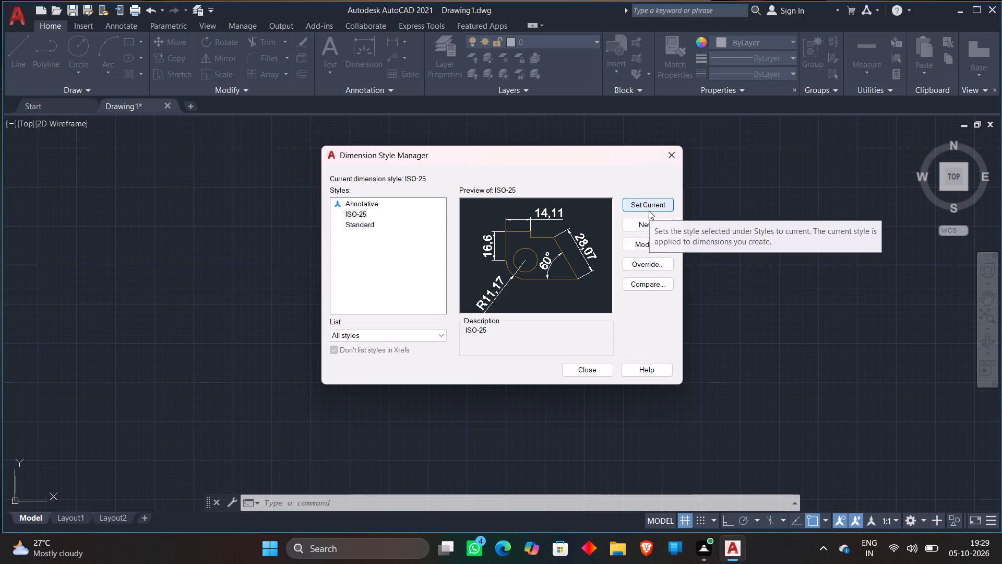
click(586, 370)
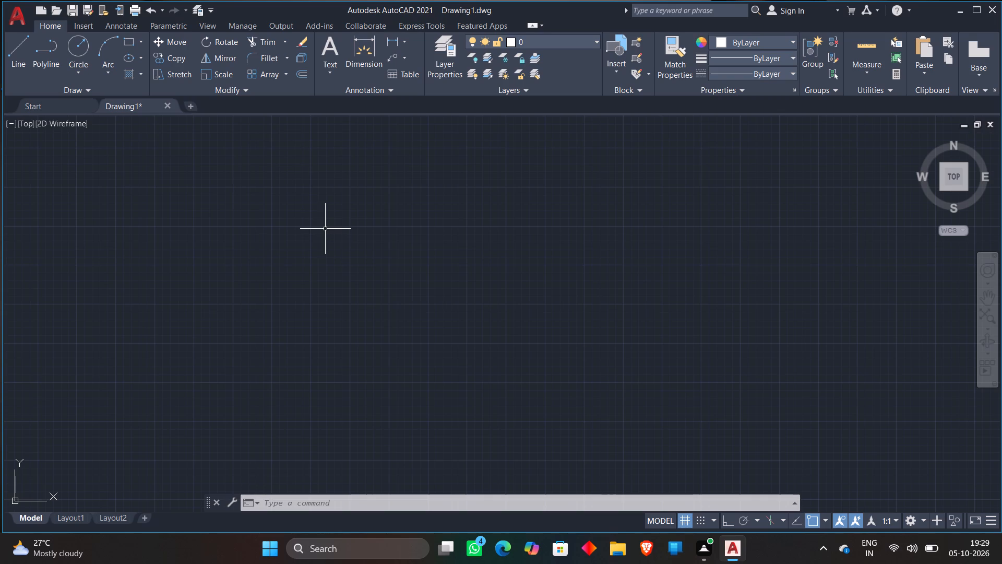
Draw a closed rectangle 420 wide and 400 high from straight lines with ortho mode on.
key(l)
key(Return)
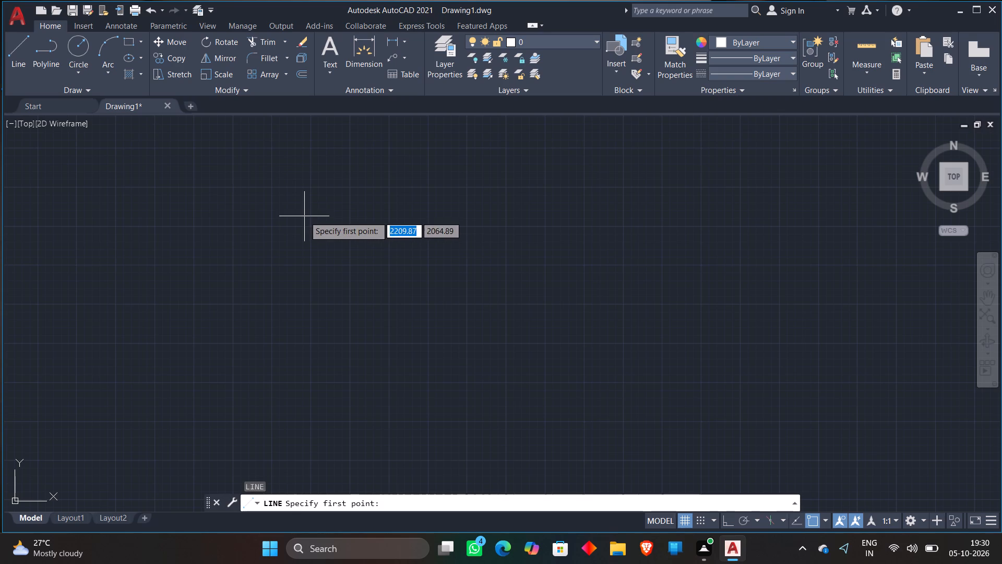
click(304, 216)
key(F8)
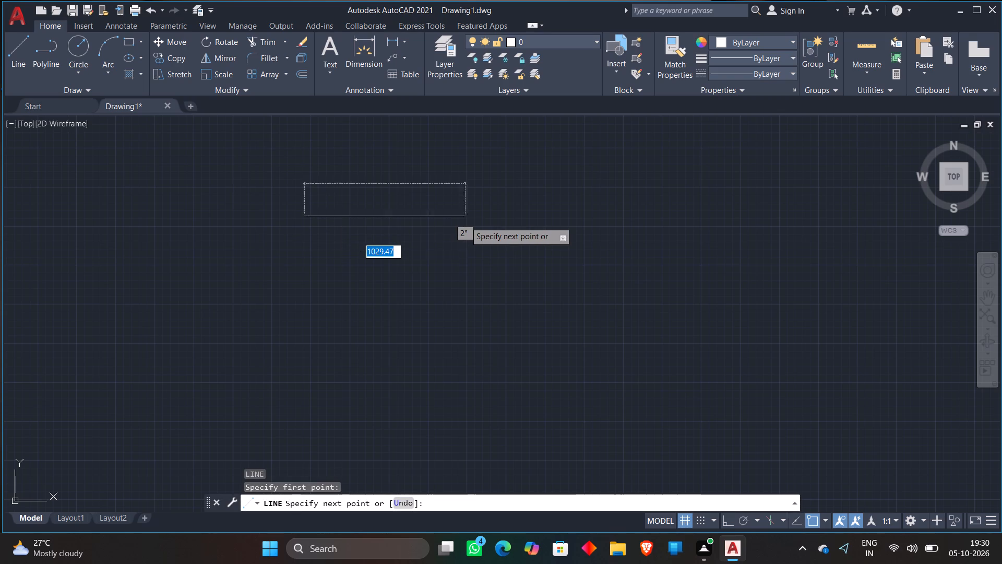
text(420)
key(Return)
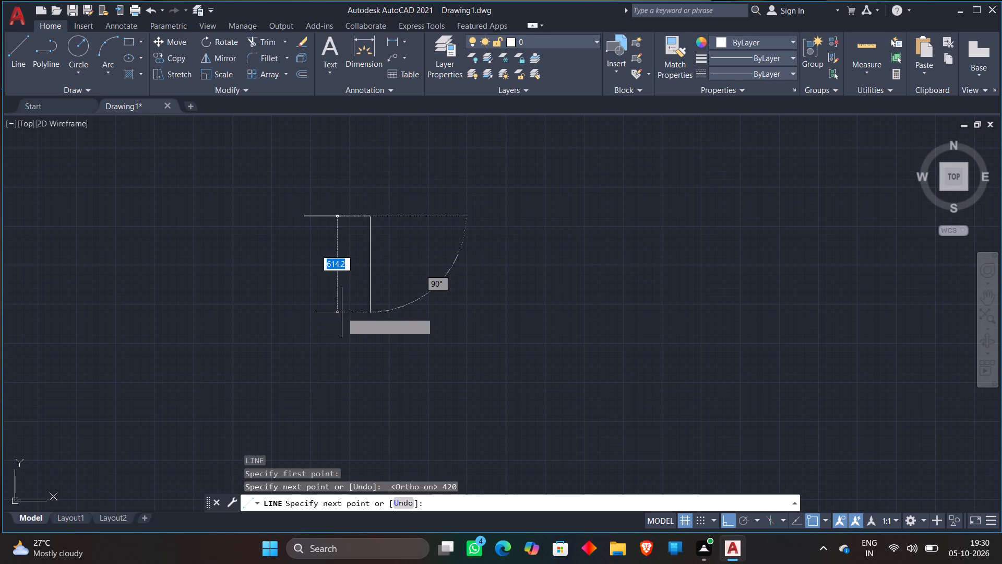
text(400)
key(Return)
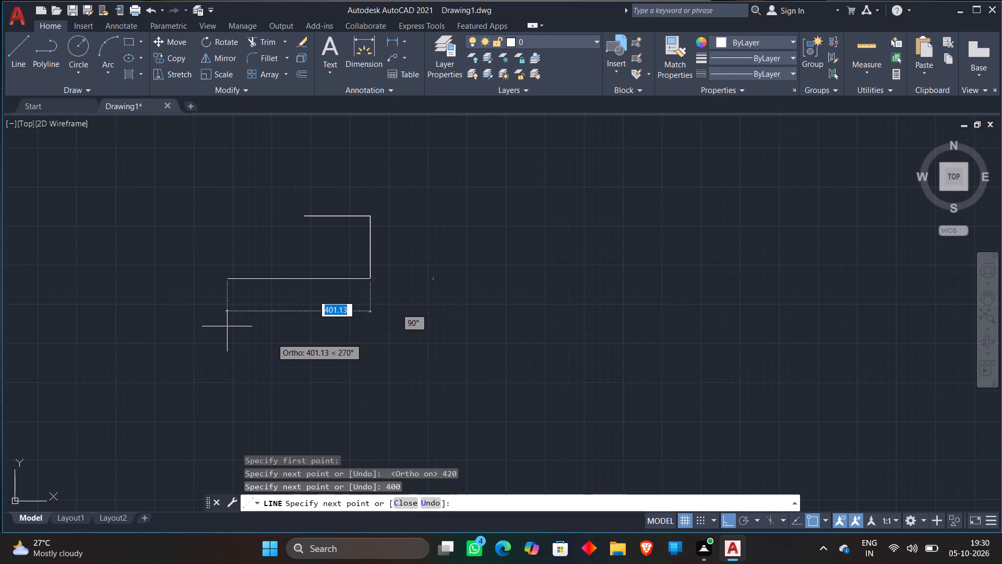
text(420)
key(Return)
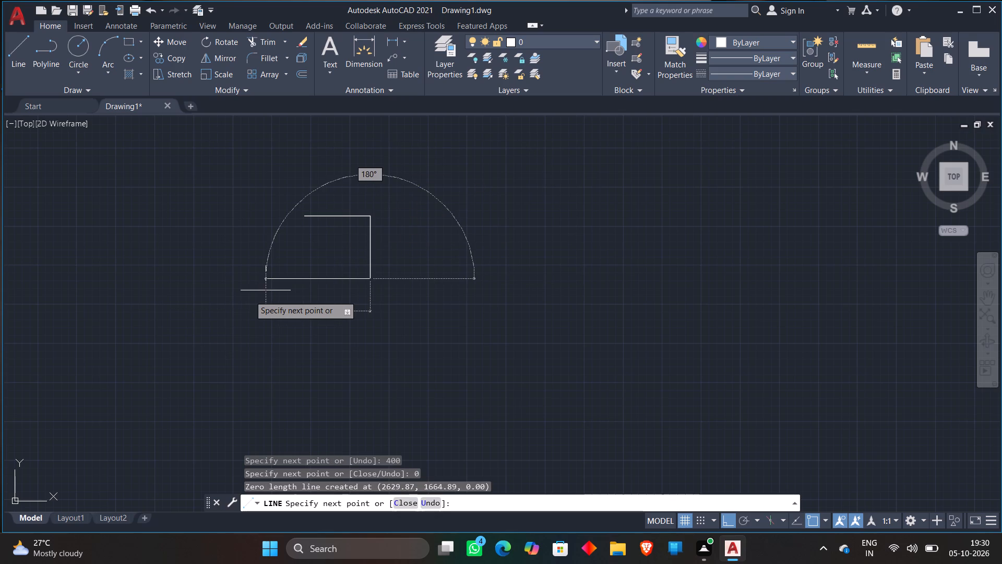
text(420)
key(Return)
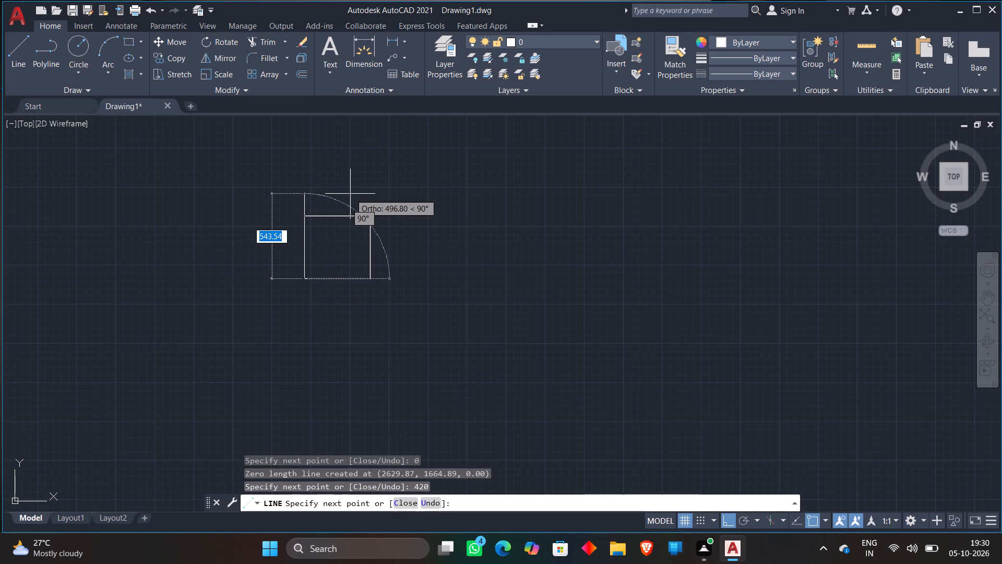
text(400)
key(Return)
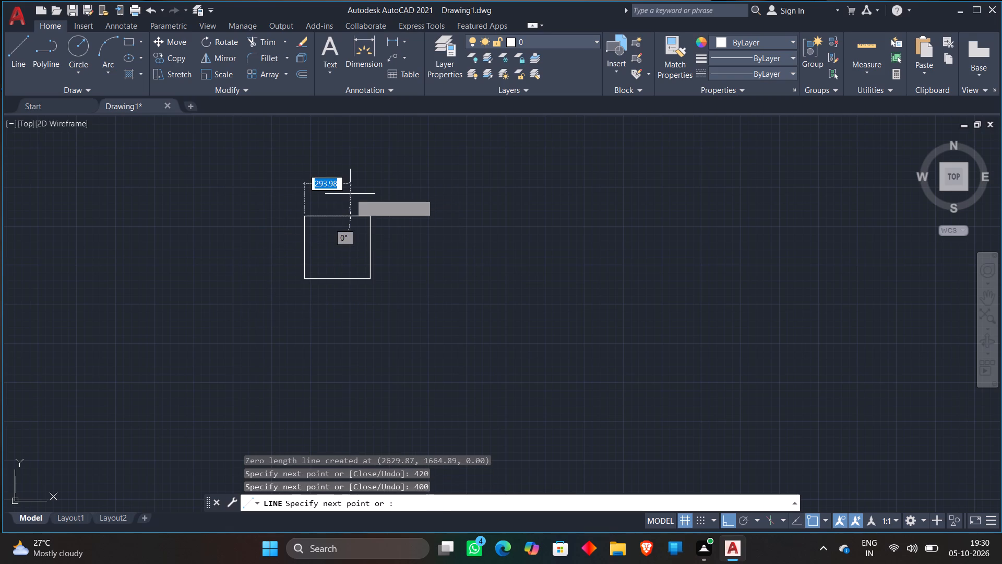
key(Escape)
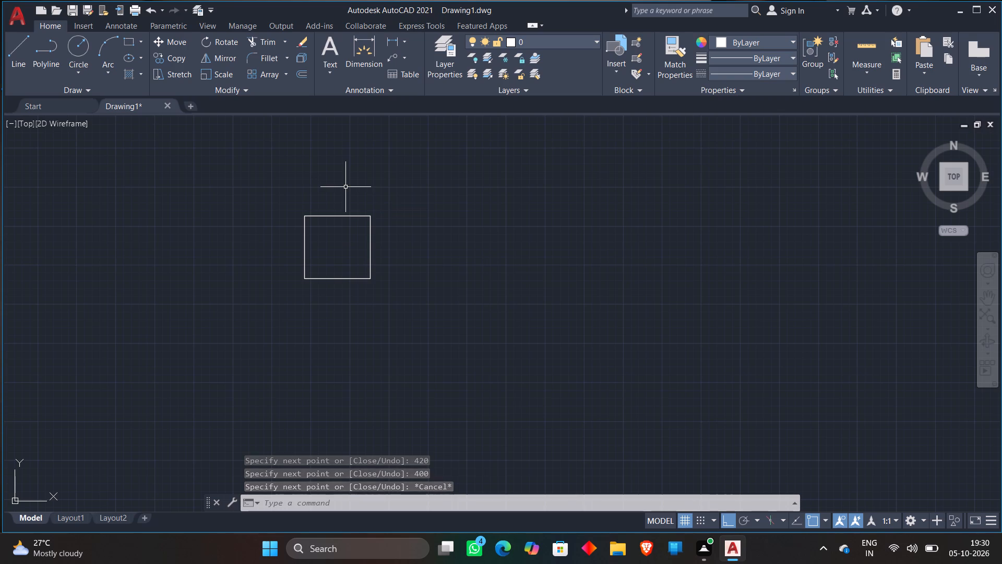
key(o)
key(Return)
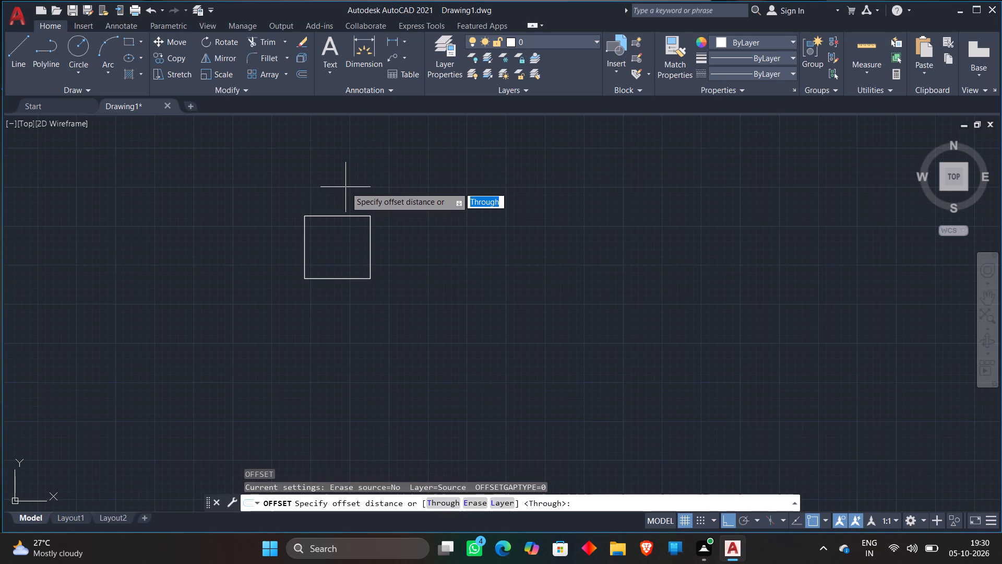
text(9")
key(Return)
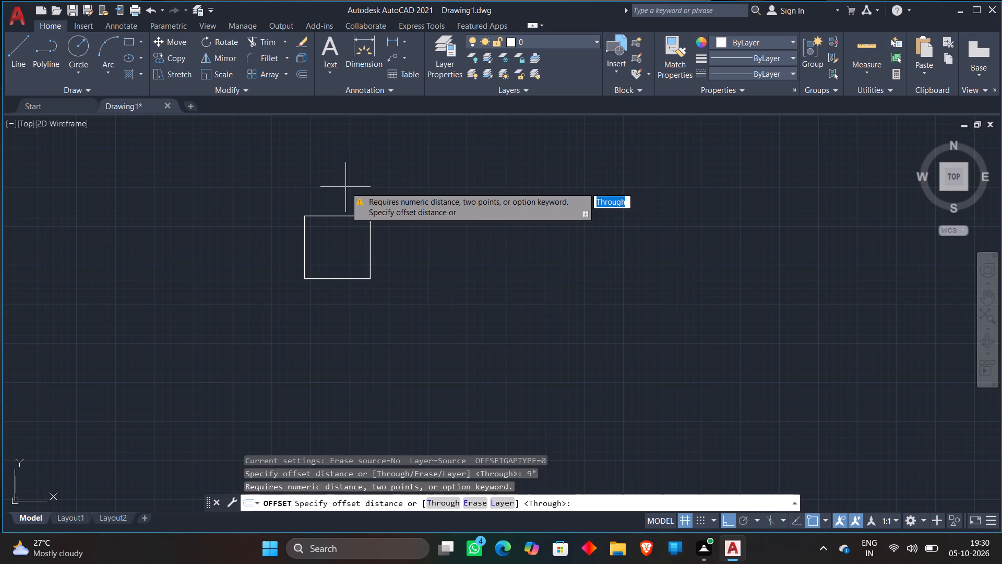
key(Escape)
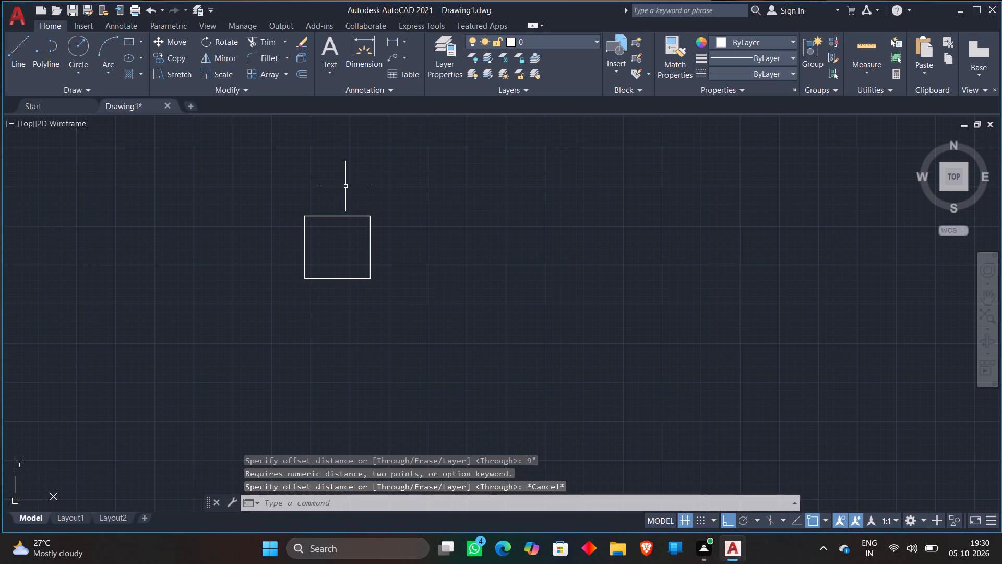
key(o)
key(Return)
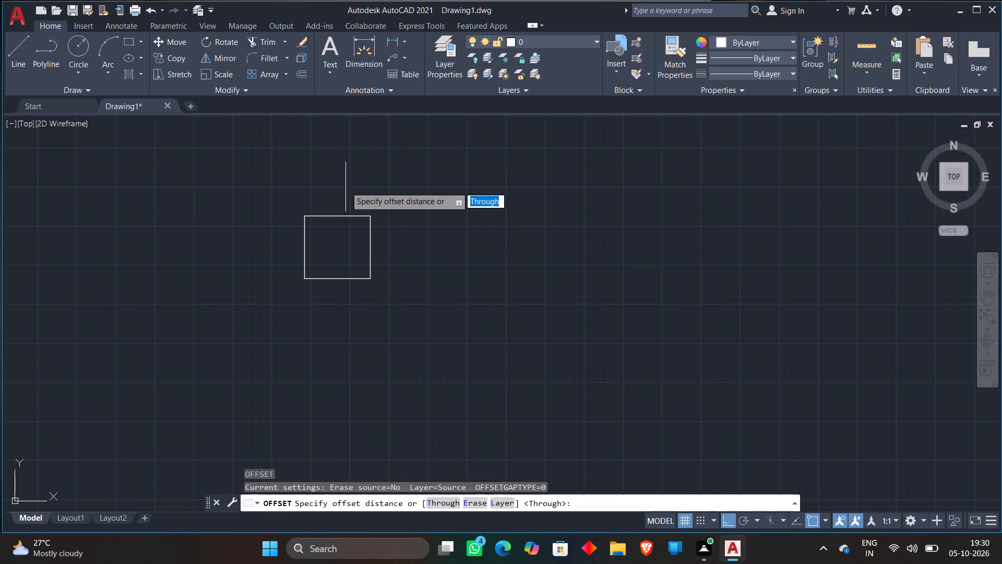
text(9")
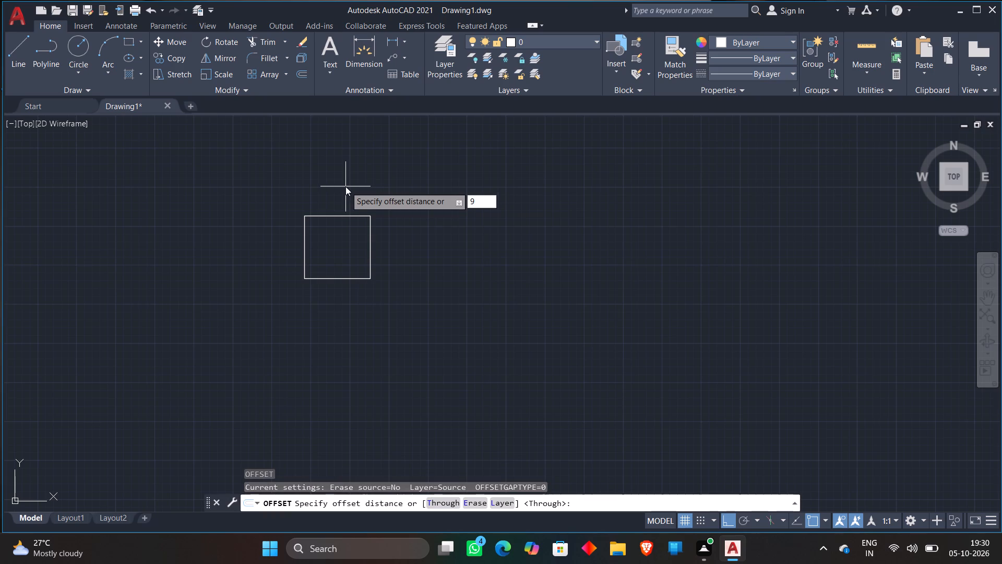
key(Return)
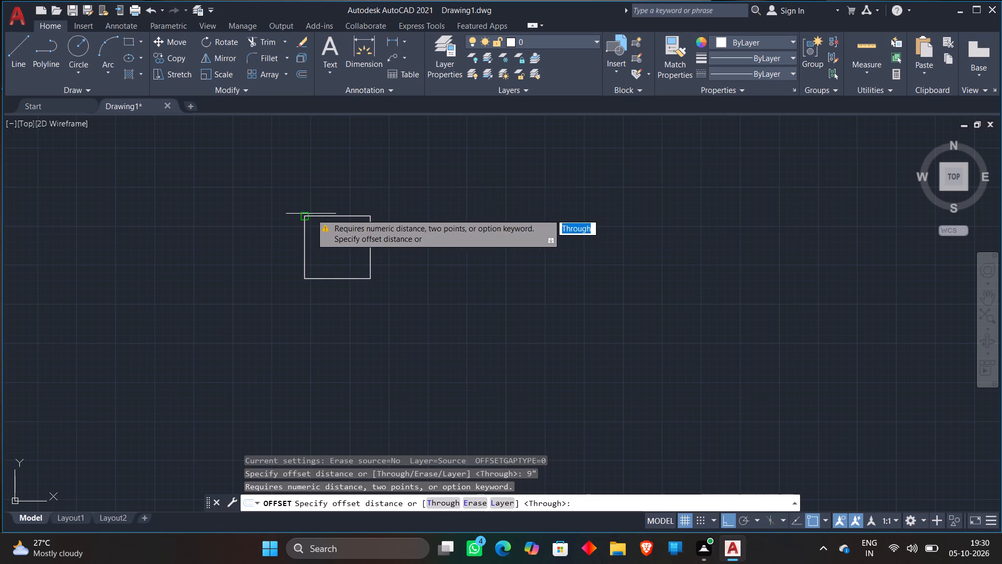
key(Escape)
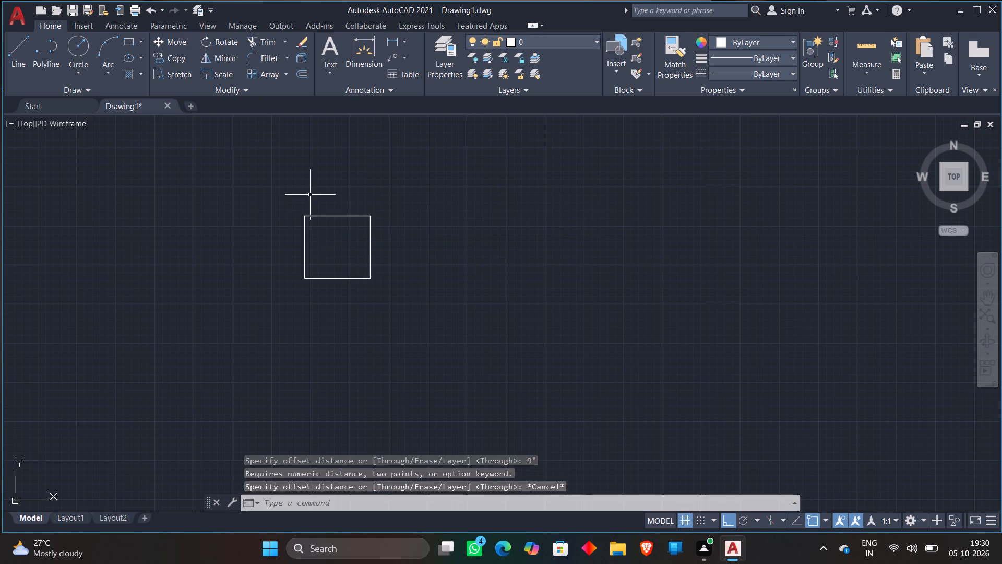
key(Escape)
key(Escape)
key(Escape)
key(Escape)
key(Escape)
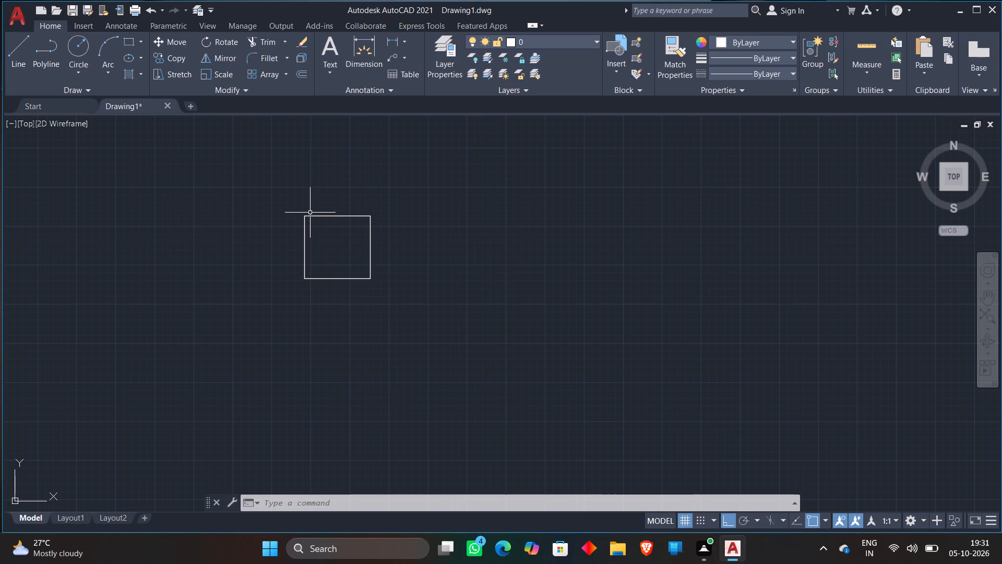
Offset all four sides of the 420 by 400 rectangle outward by 22.86.
key(o)
key(Return)
text(22.86)
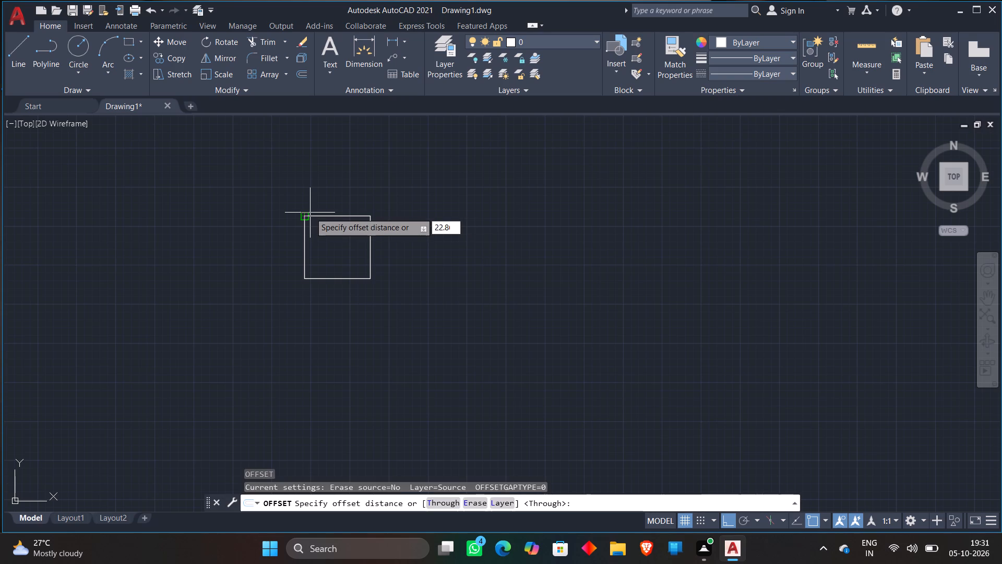
key(Return)
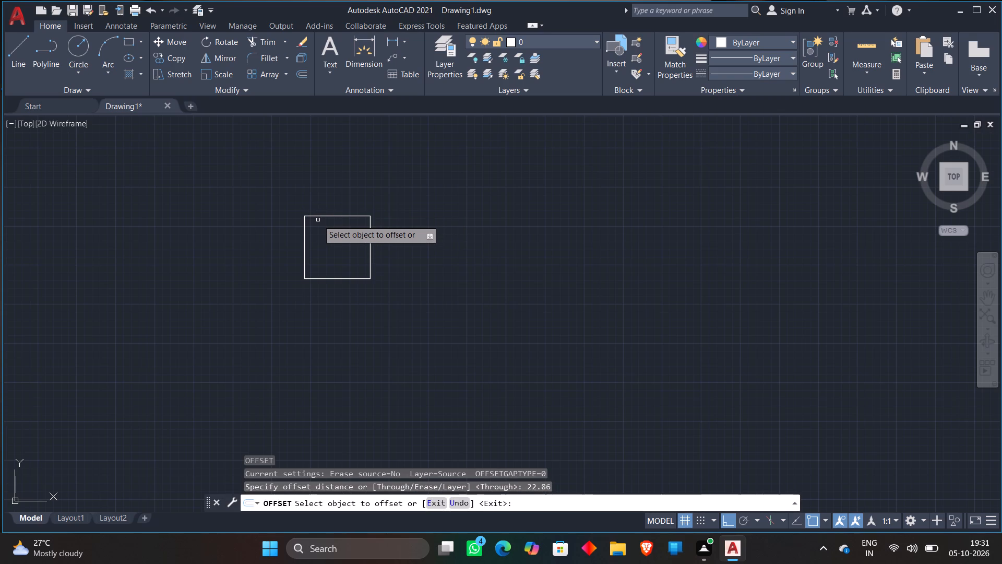
click(320, 217)
click(321, 204)
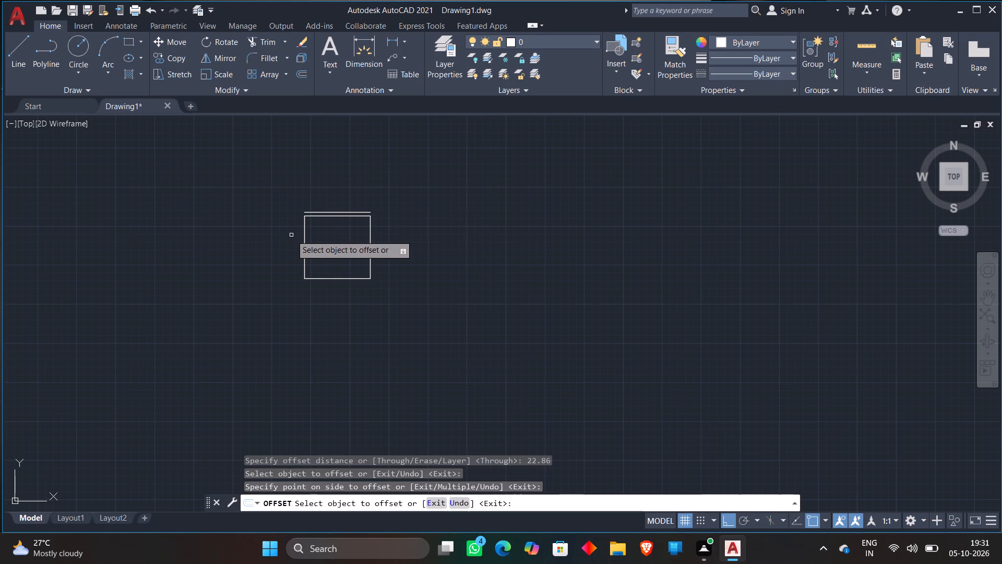
click(304, 242)
click(294, 244)
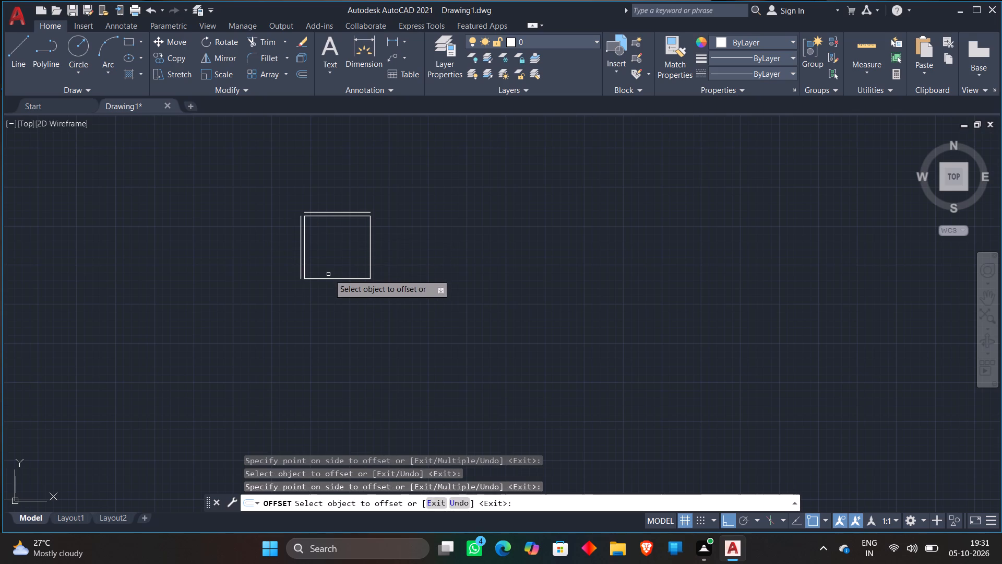
click(329, 278)
click(328, 290)
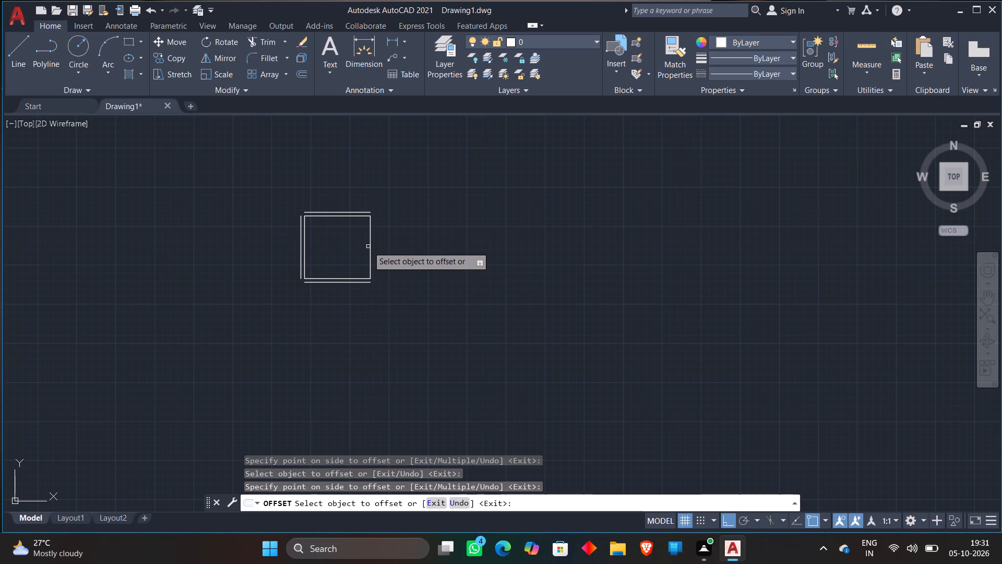
click(372, 249)
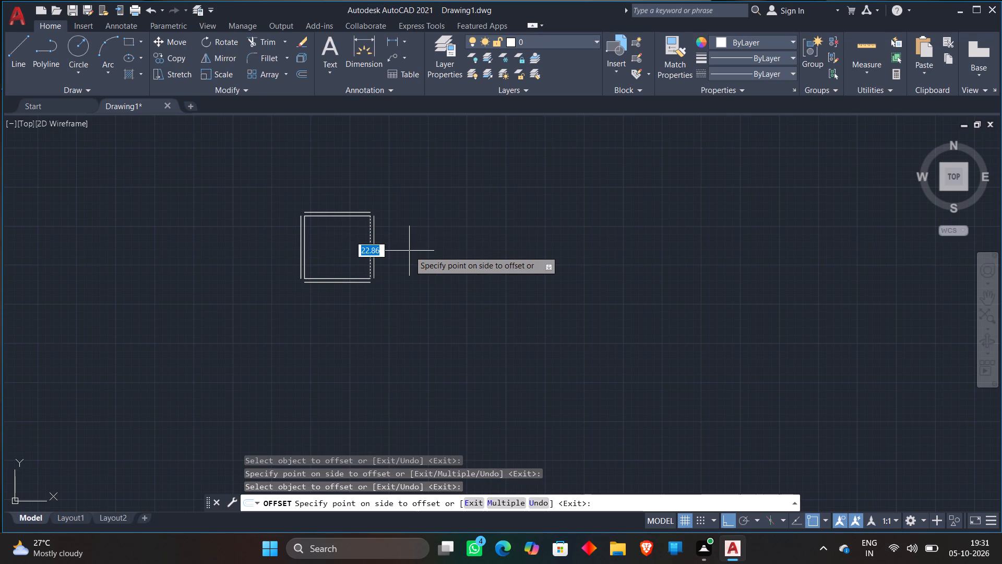
click(409, 251)
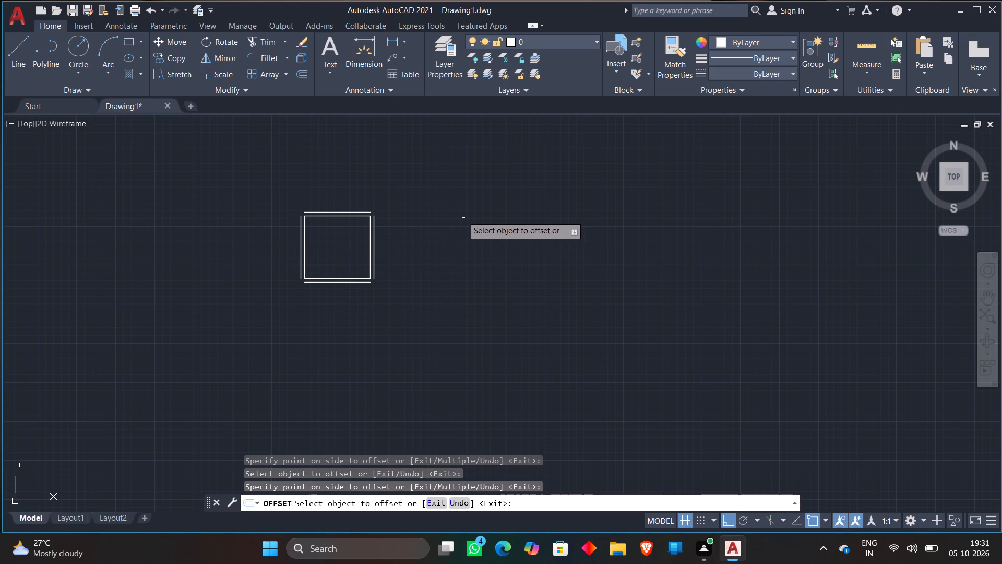
key(Escape)
Draw a 160 by 140 rectangle from three lines, starting at the upper end of the large rectangle's right offset line and extending right.
key(l)
key(Return)
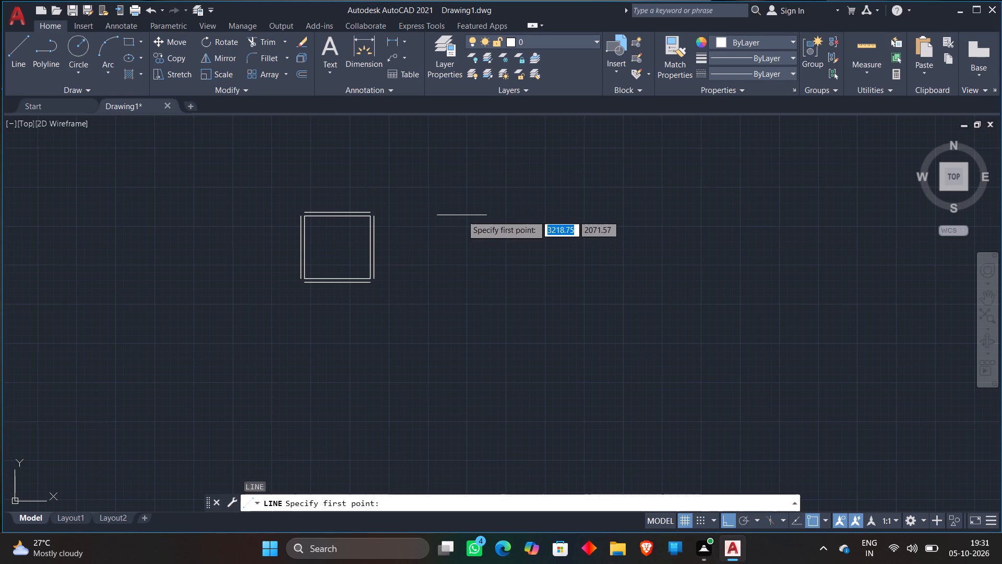
click(376, 215)
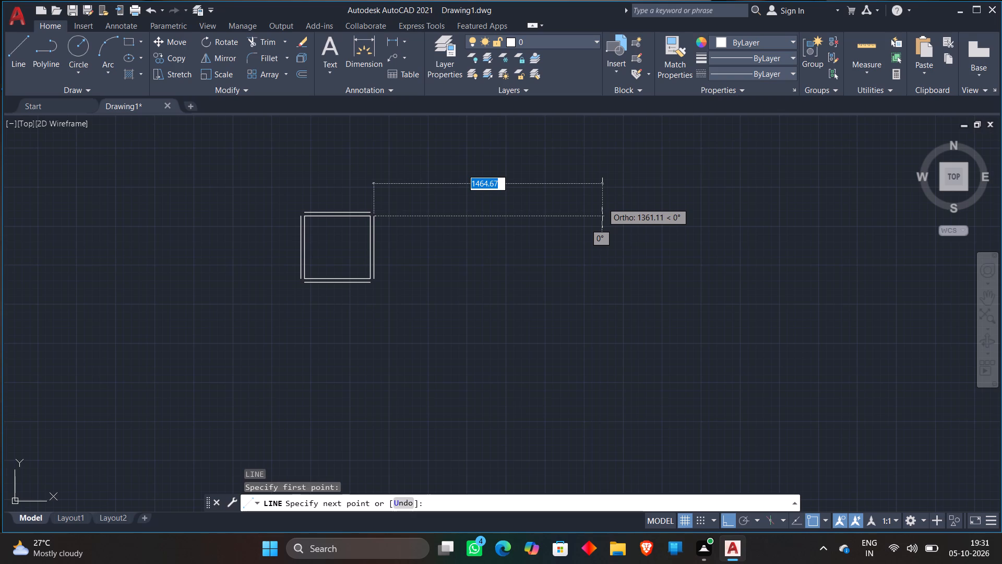
text(160)
key(Return)
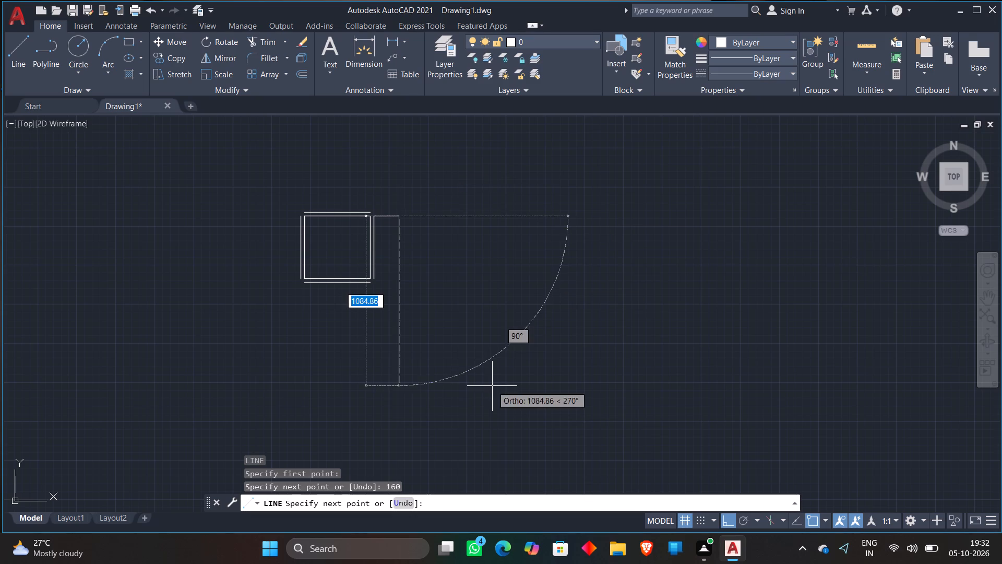
text(140)
key(Return)
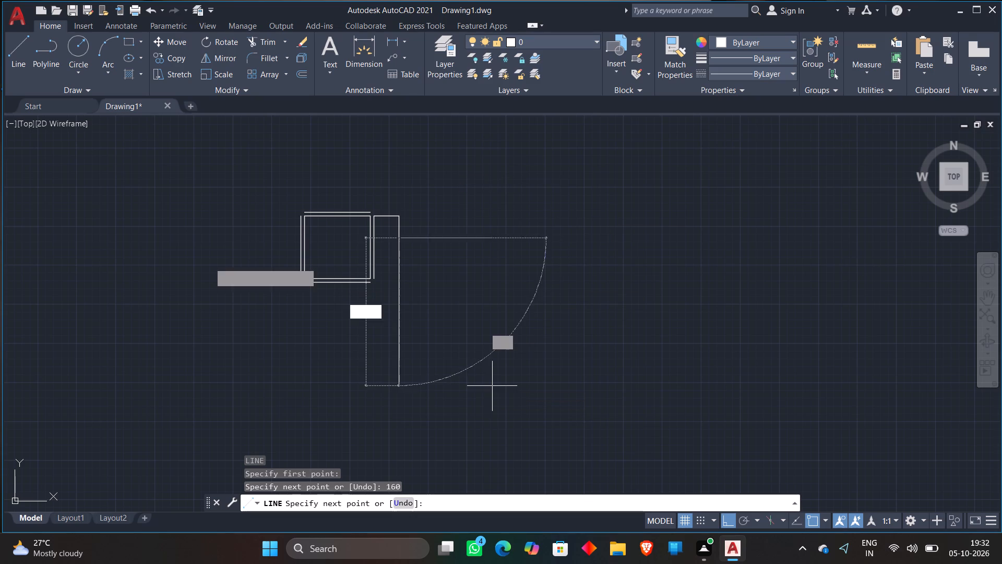
text(160)
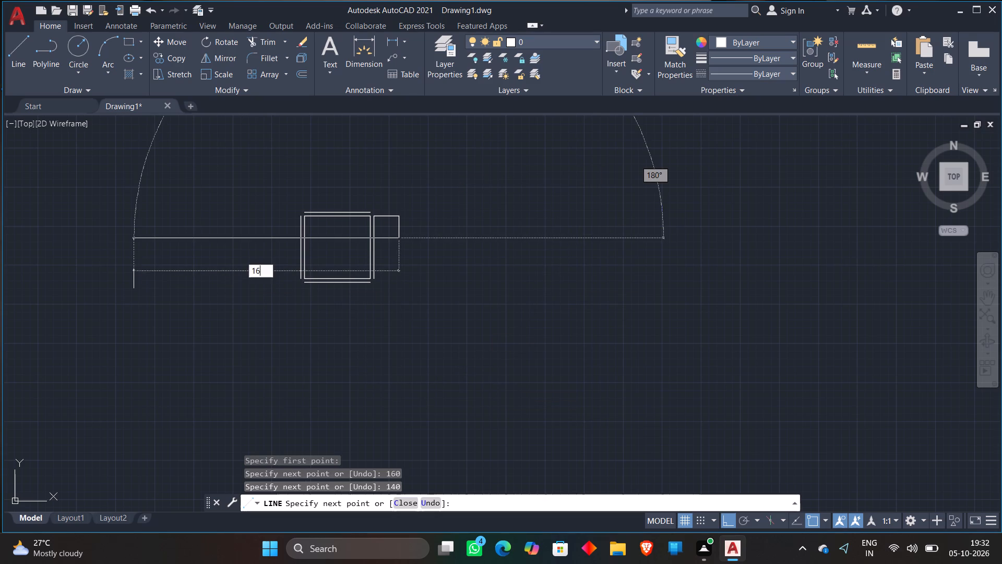
key(Return)
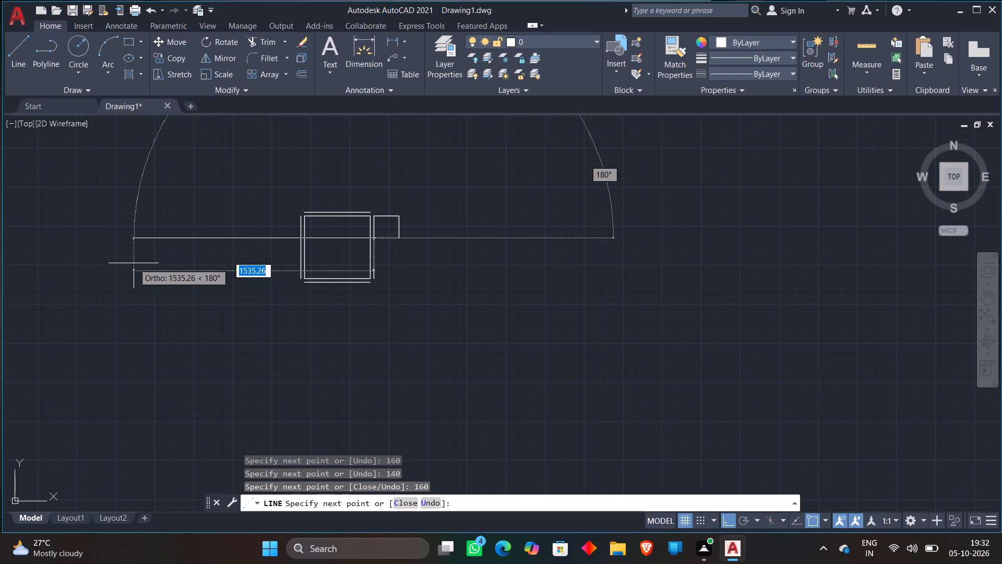
key(Escape)
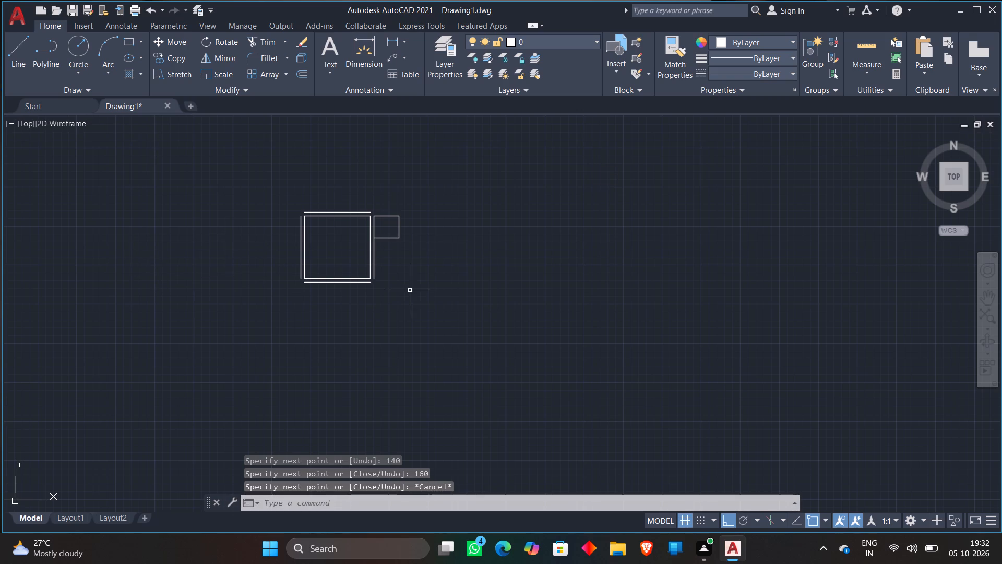
From the lower end of the right offset line, draw a 300 line to the right and a vertical line up to about the small rectangle's top.
key(l)
key(Return)
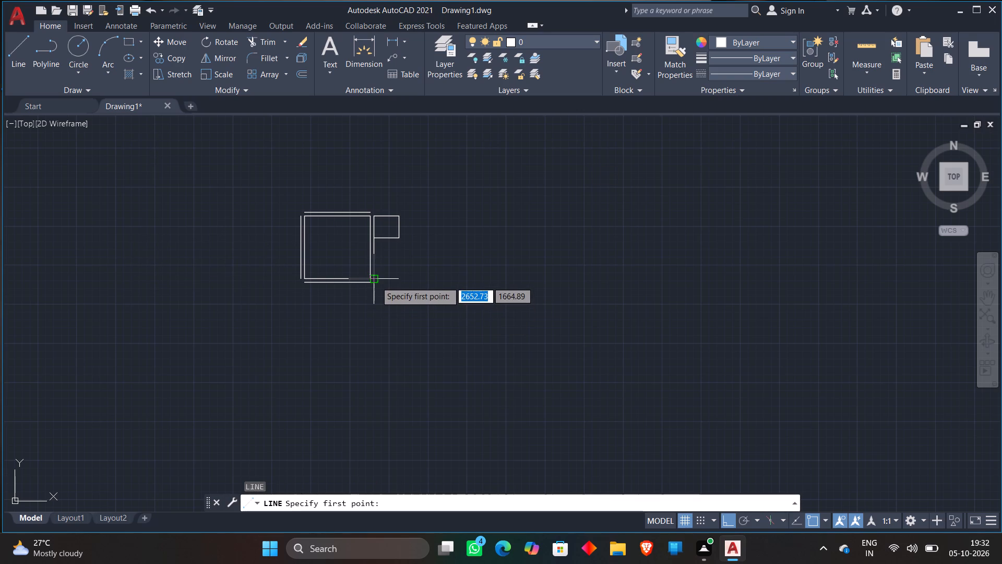
scroll(383, 276, up, 2)
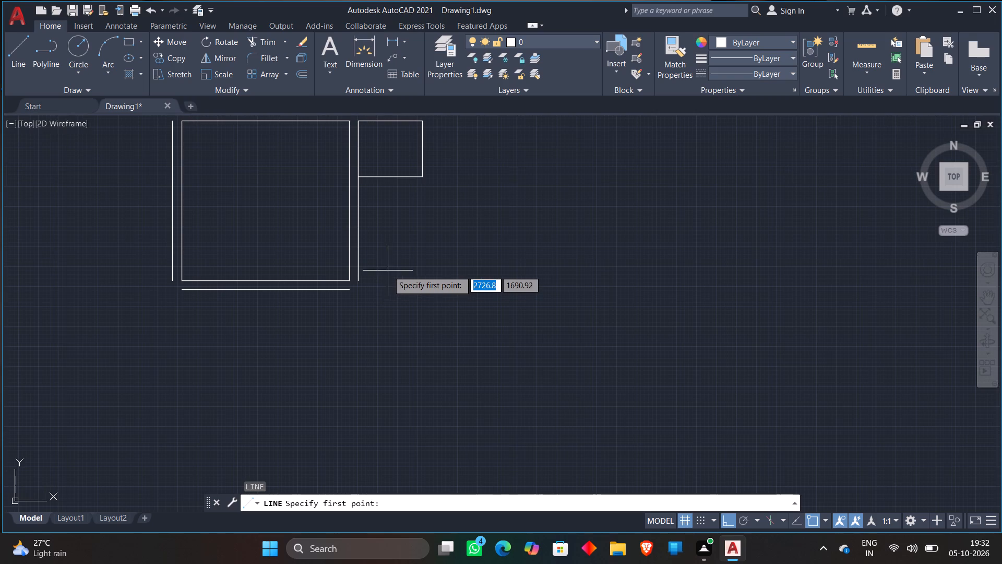
scroll(388, 271, up, 2)
click(313, 297)
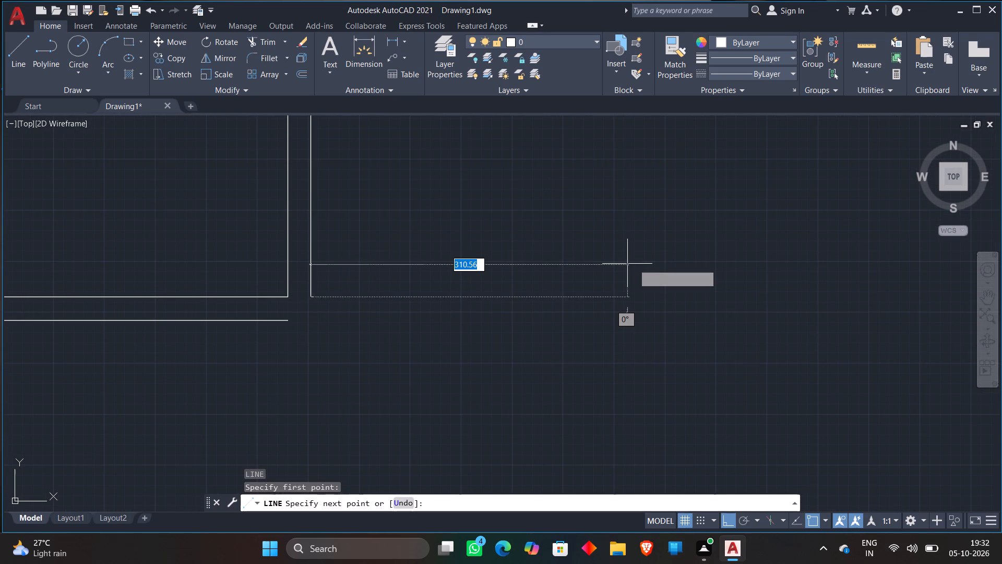
scroll(671, 272, down, 1)
text(300)
key(Return)
scroll(677, 191, down, 1)
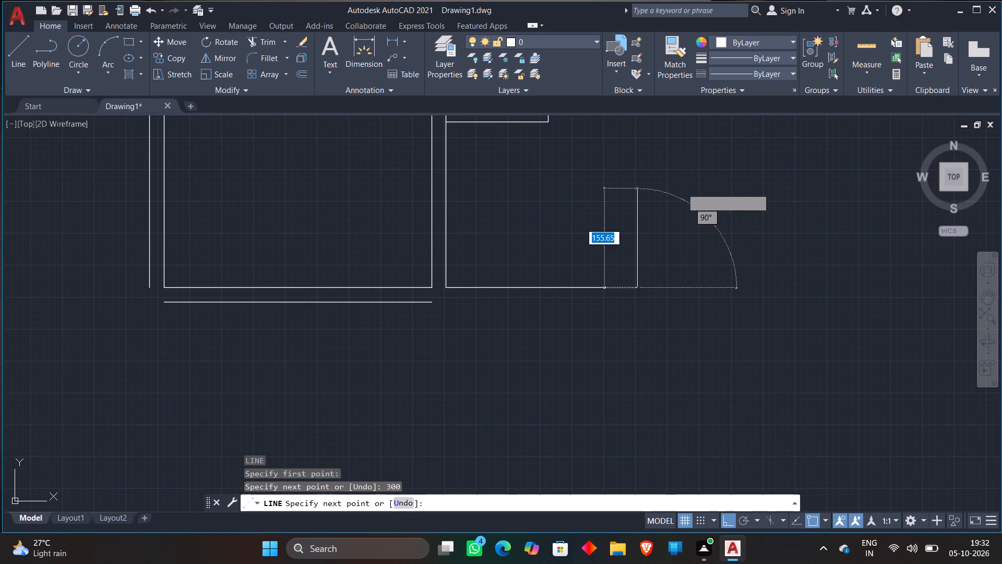
middle_drag(677, 191, 681, 342)
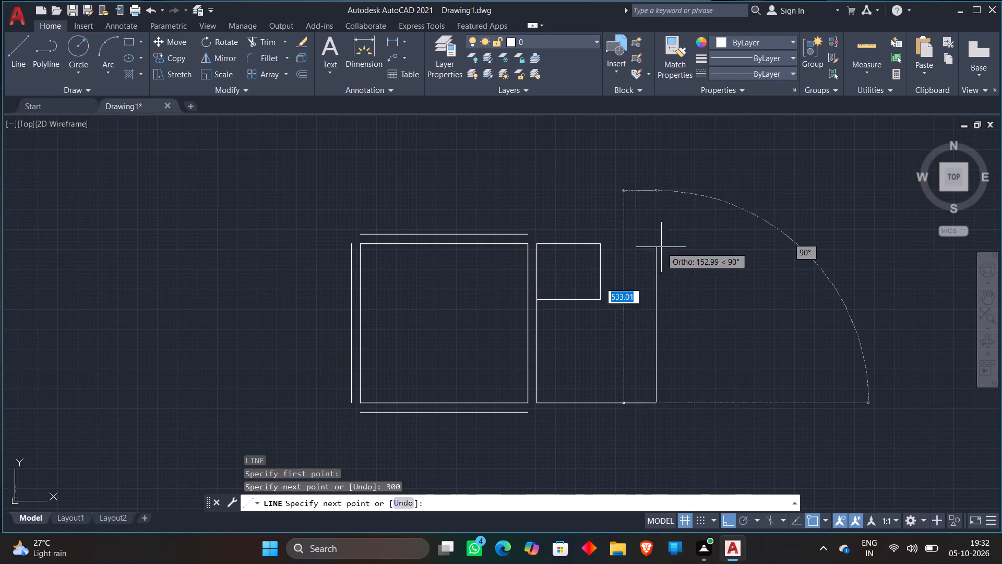
click(661, 247)
key(Escape)
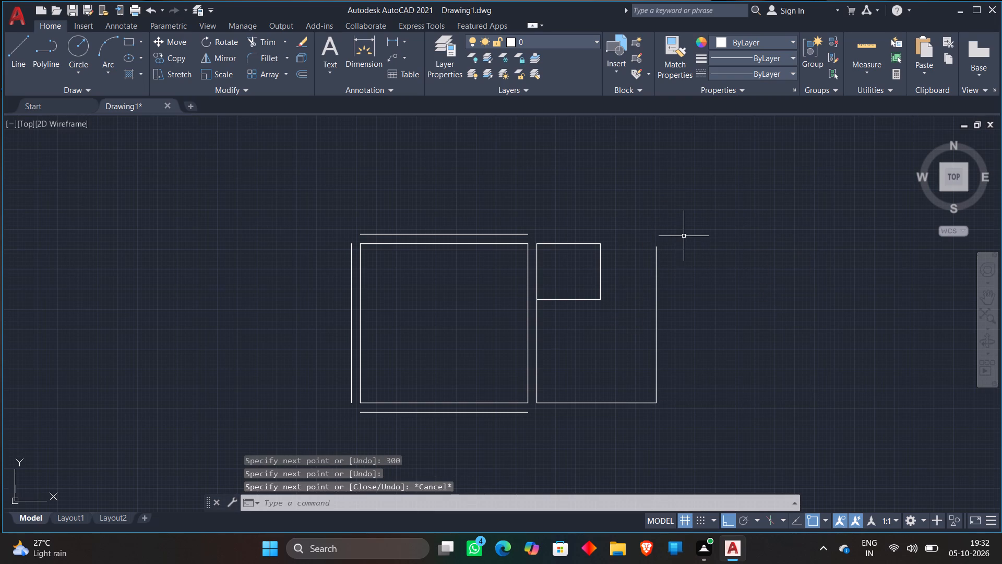
Stretch the upper end of the new right-hand vertical line upward, well past the top of the small rectangle.
click(657, 257)
click(656, 249)
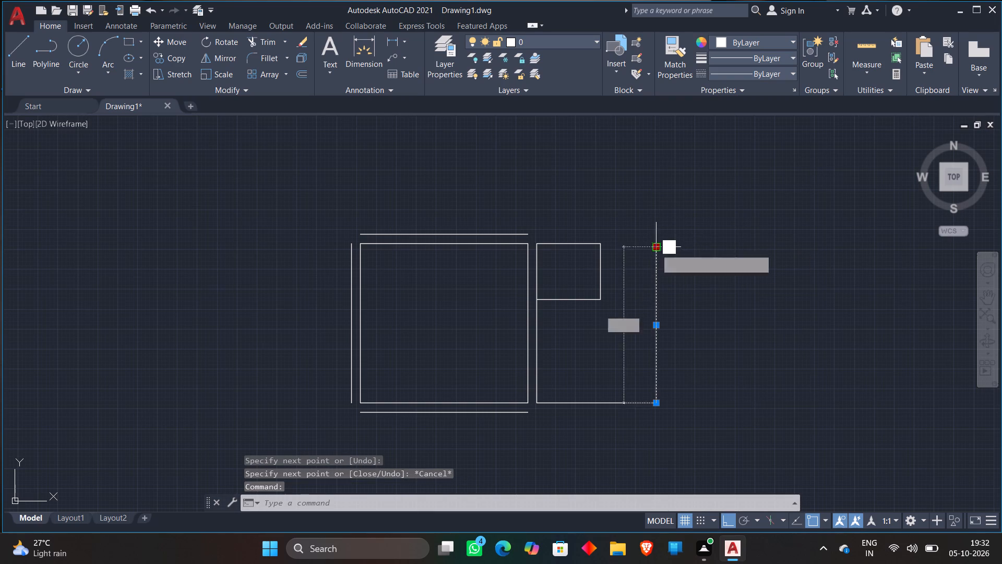
click(641, 189)
key(Escape)
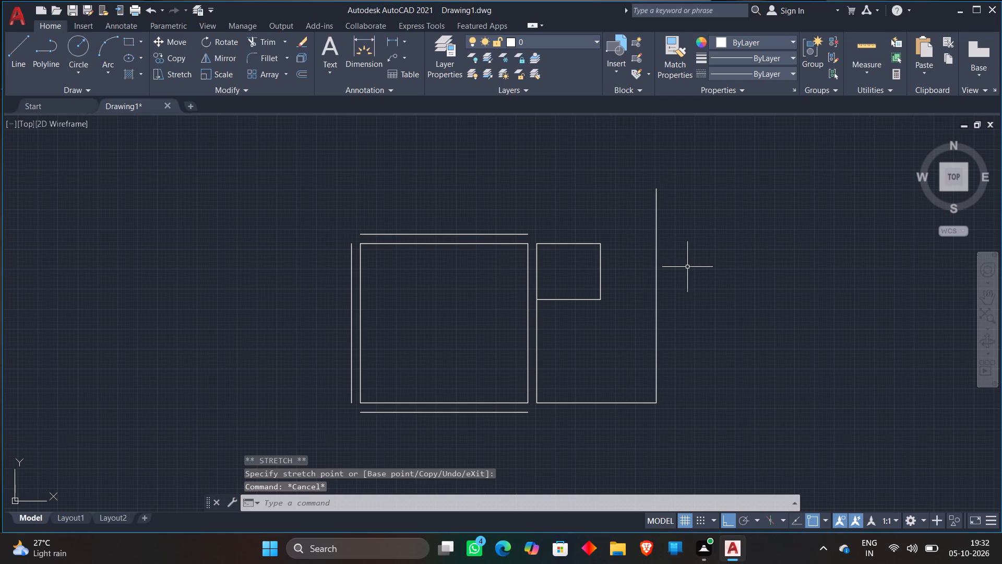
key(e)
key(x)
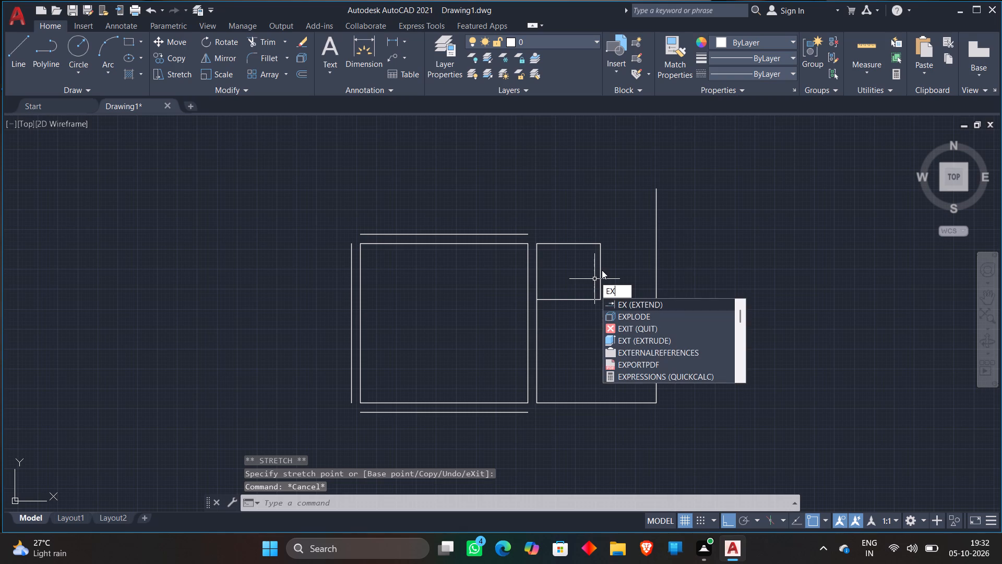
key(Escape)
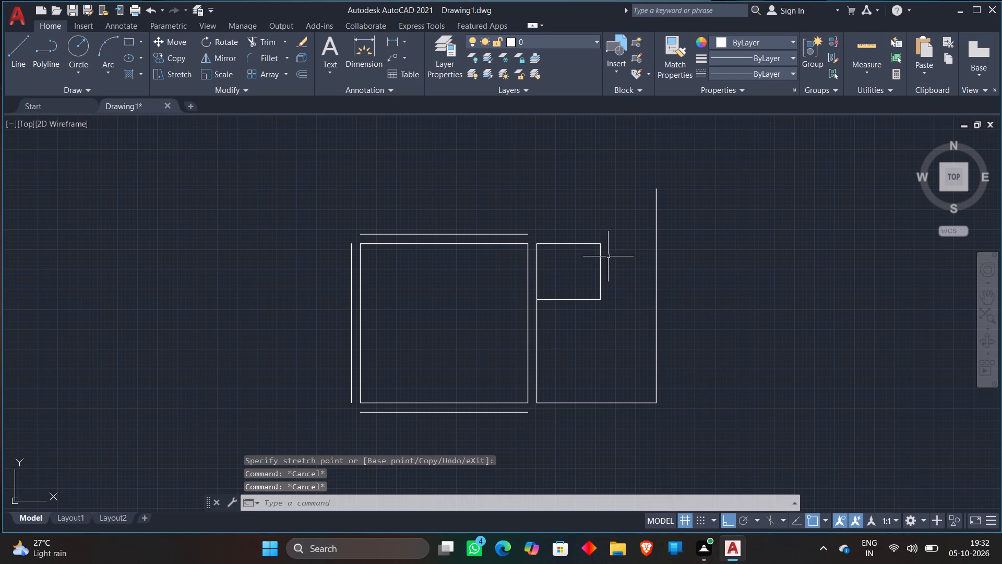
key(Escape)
Offset the right and bottom sides of the 160 by 140 rectangle outward by 10.16.
key(o)
key(Return)
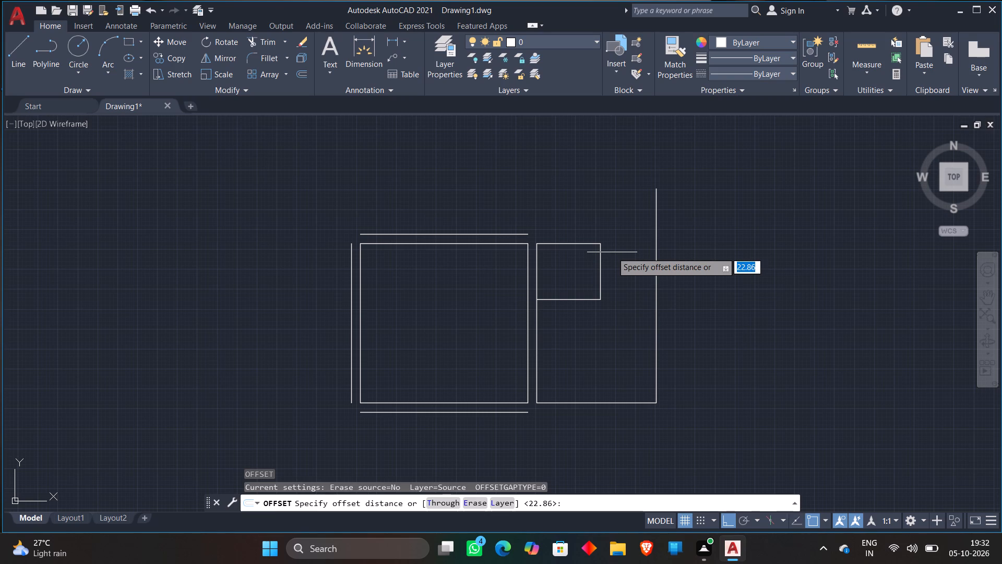
text(10.16)
key(Return)
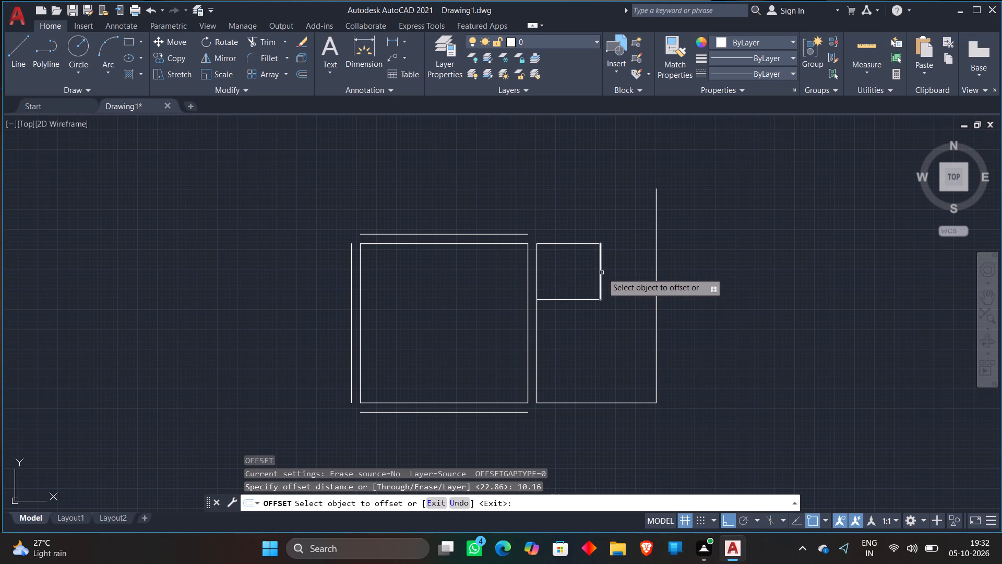
click(602, 273)
click(610, 269)
click(584, 298)
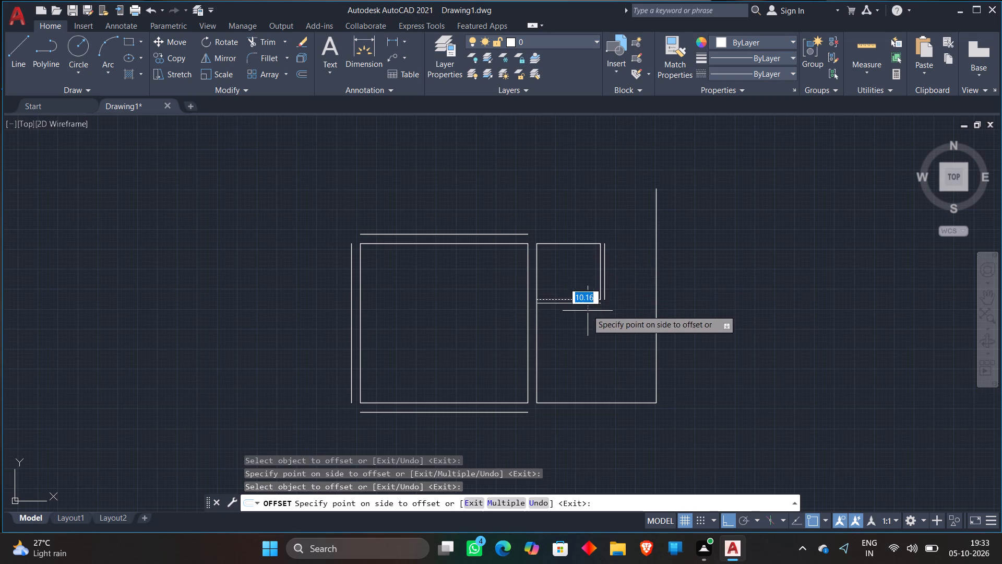
click(588, 311)
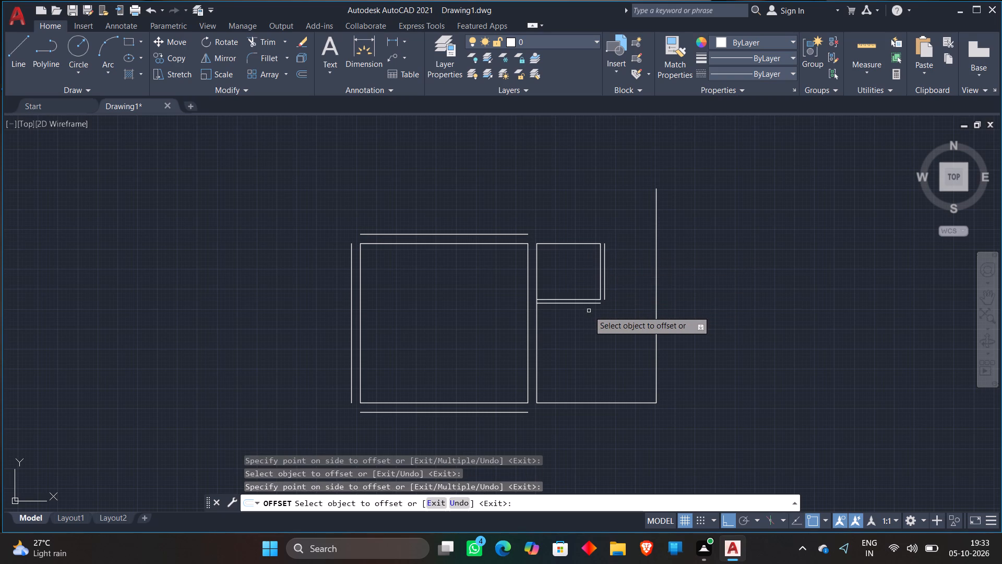
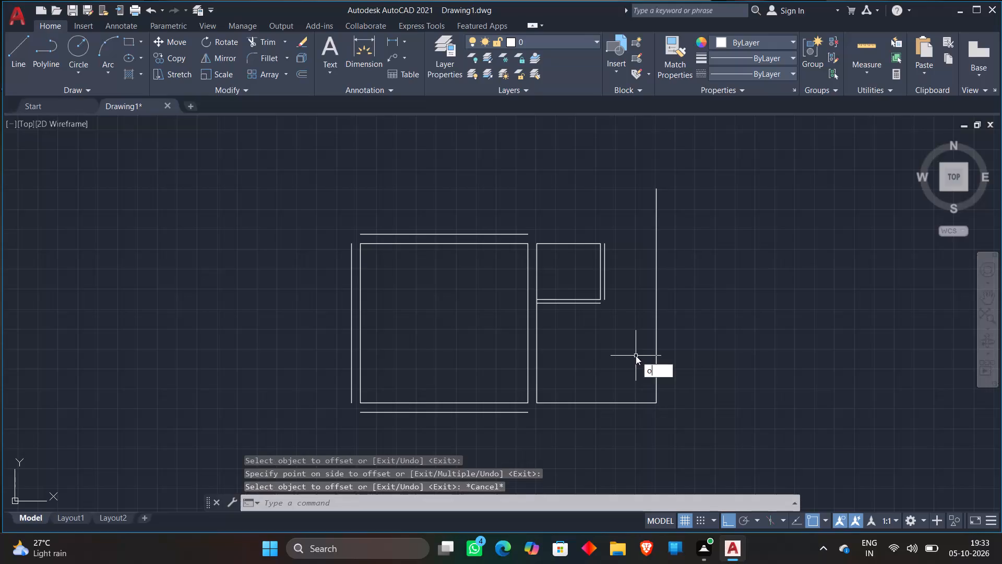
Offset the top side of the 160 by 140 rectangle outward by 22.86.
key(Return)
text(22.86)
key(Return)
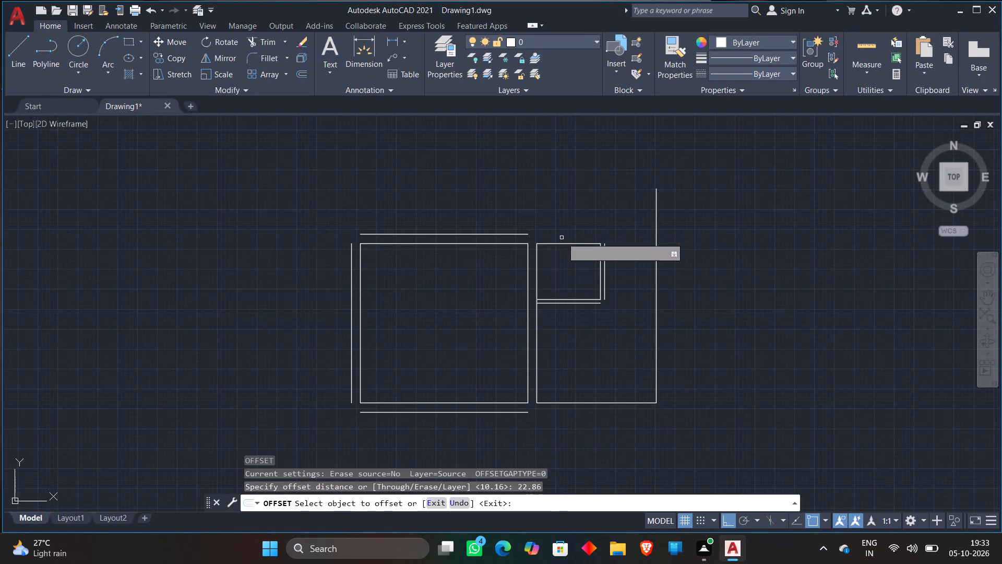
click(562, 244)
click(562, 230)
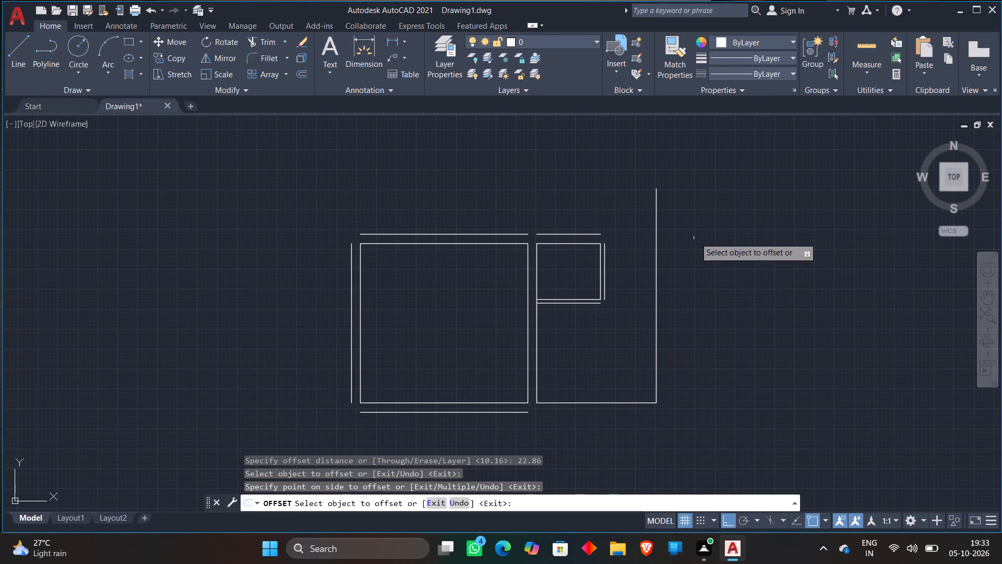
key(Escape)
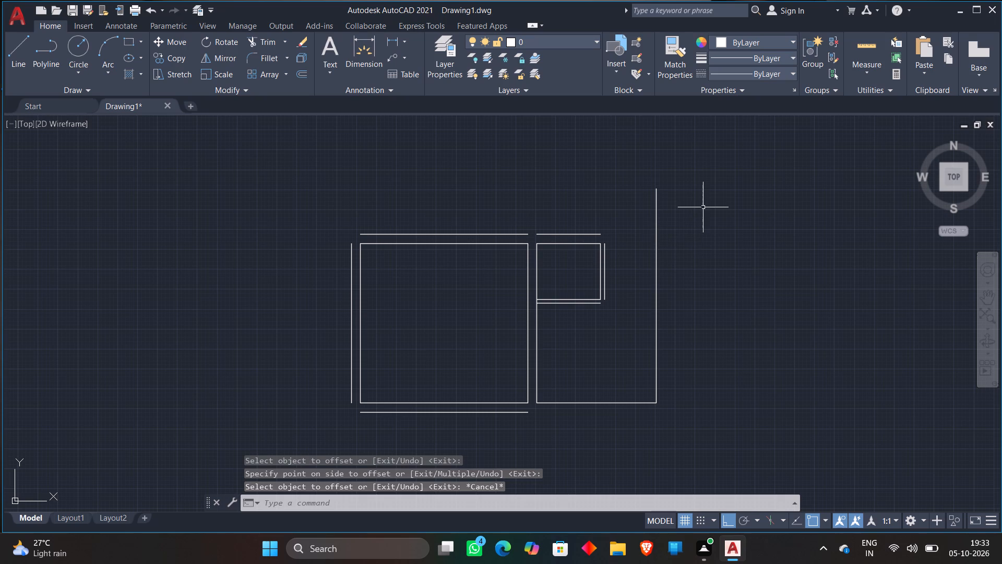
Extend the small rectangle's top side and its outer offset line to the tall vertical line on the right.
text(ex)
key(Return)
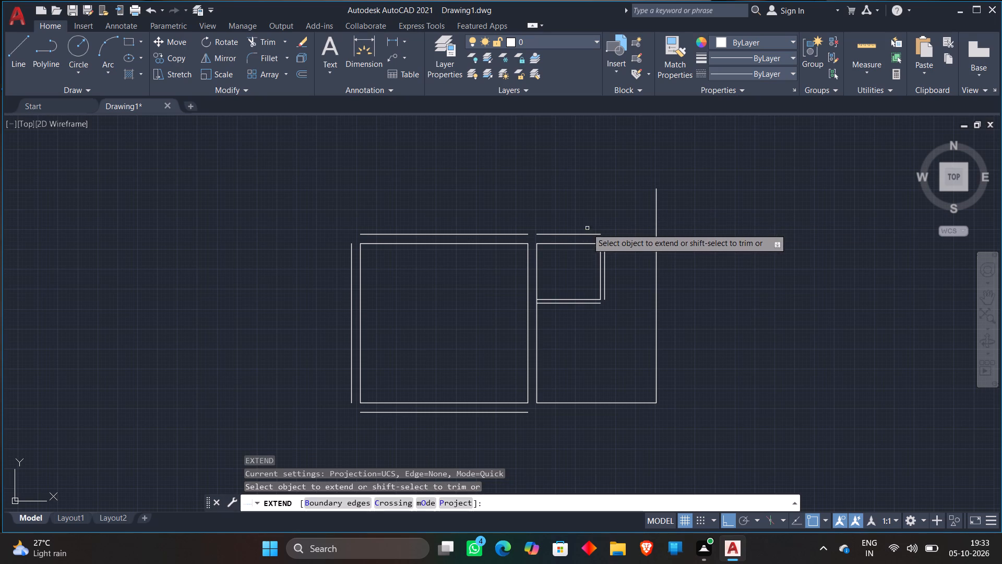
click(595, 234)
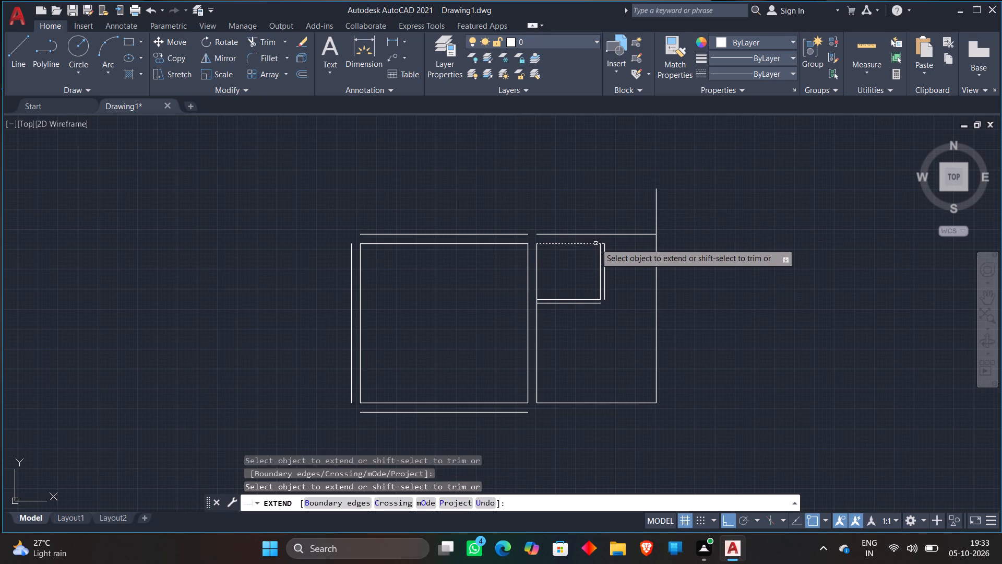
click(595, 243)
scroll(599, 243, up, 2)
click(611, 243)
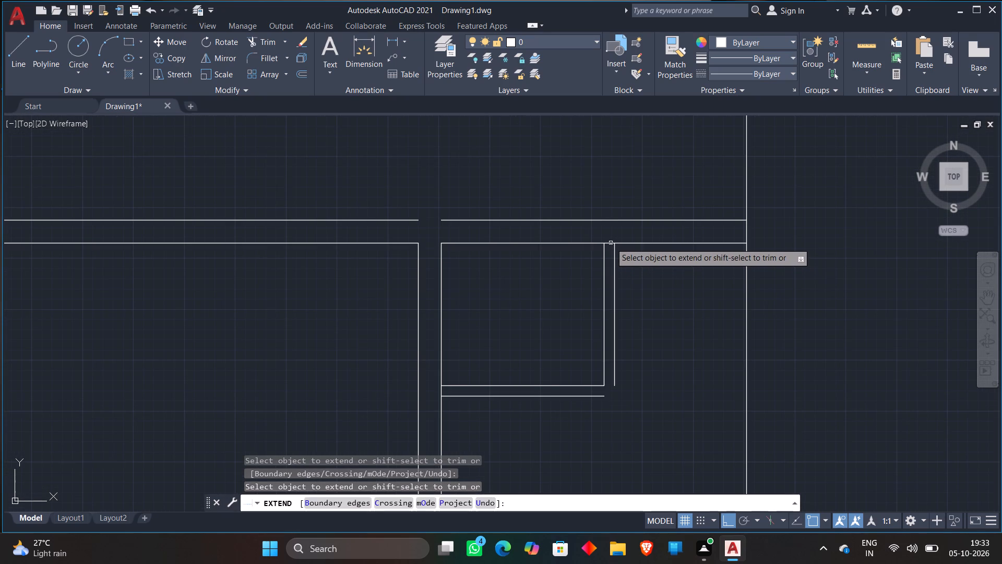
key(Escape)
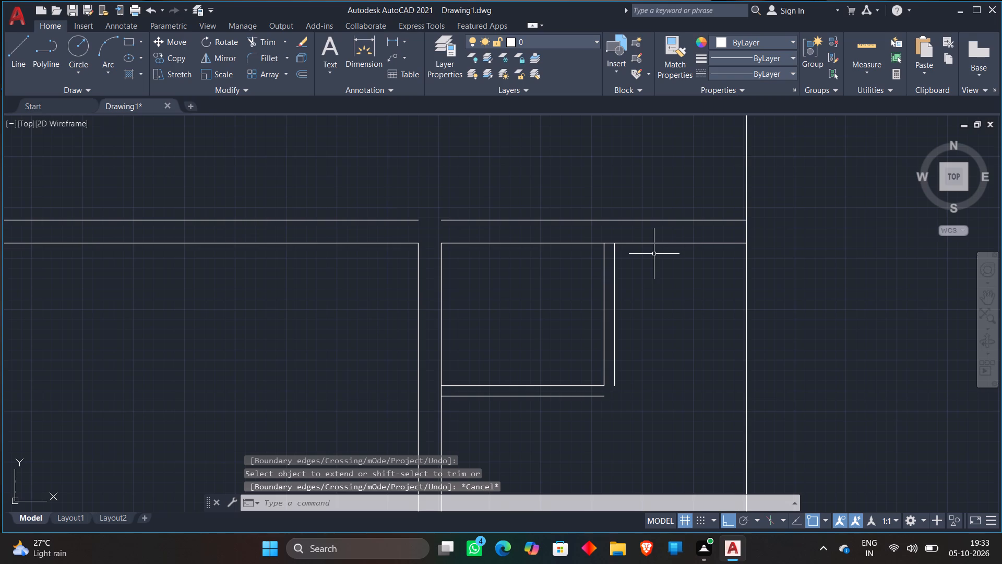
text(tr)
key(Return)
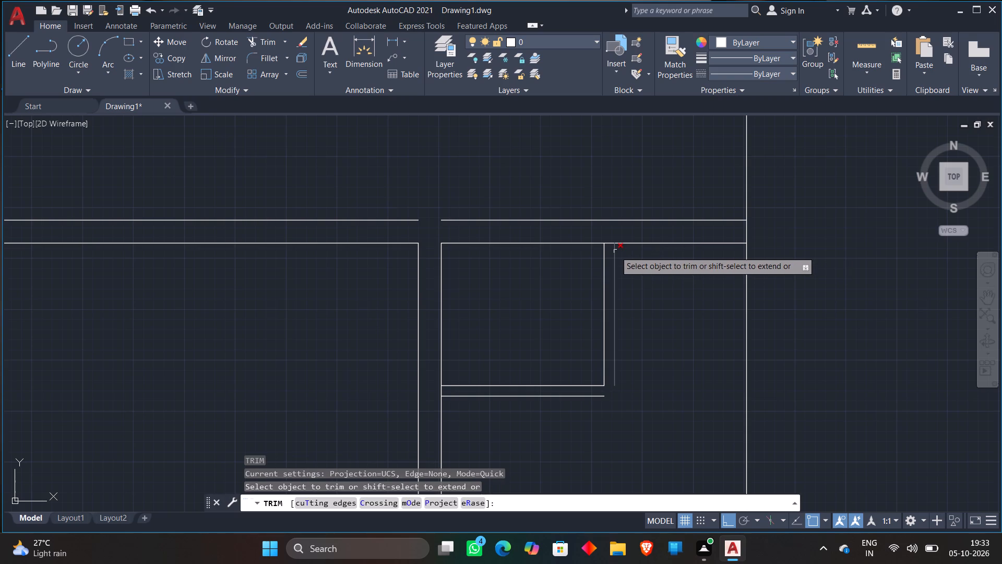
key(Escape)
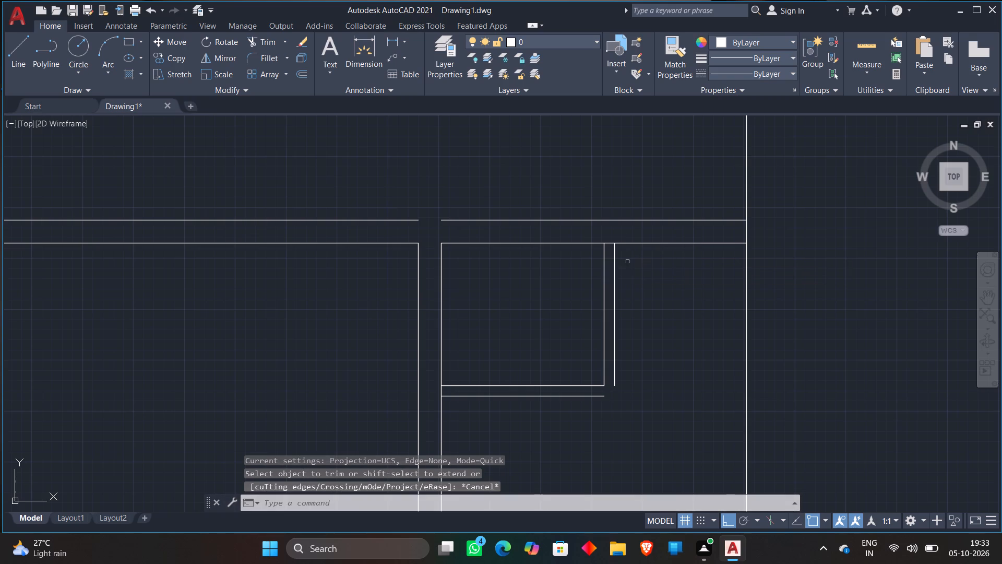
Trim the short vertical piece between the small room's two bottom wall lines, where they meet the line beside the large room.
scroll(636, 326, down, 1)
middle_drag(636, 326, 636, 257)
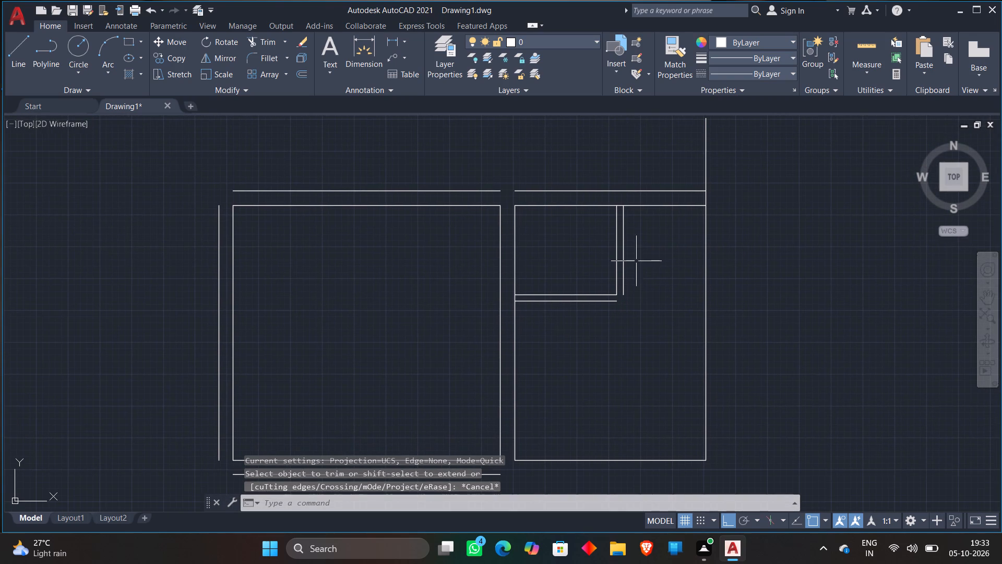
text(tr)
key(Return)
scroll(520, 305, up, 1)
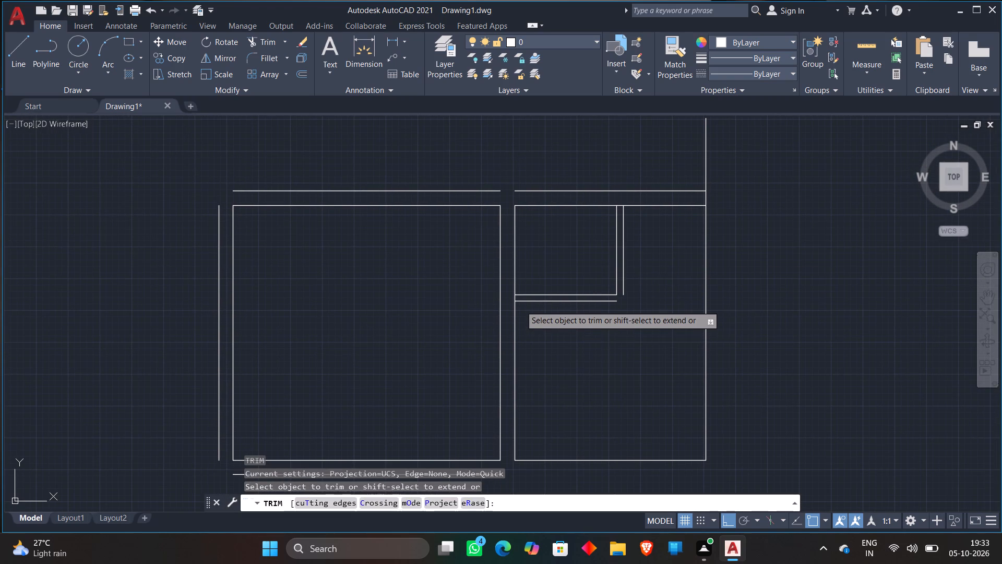
click(512, 292)
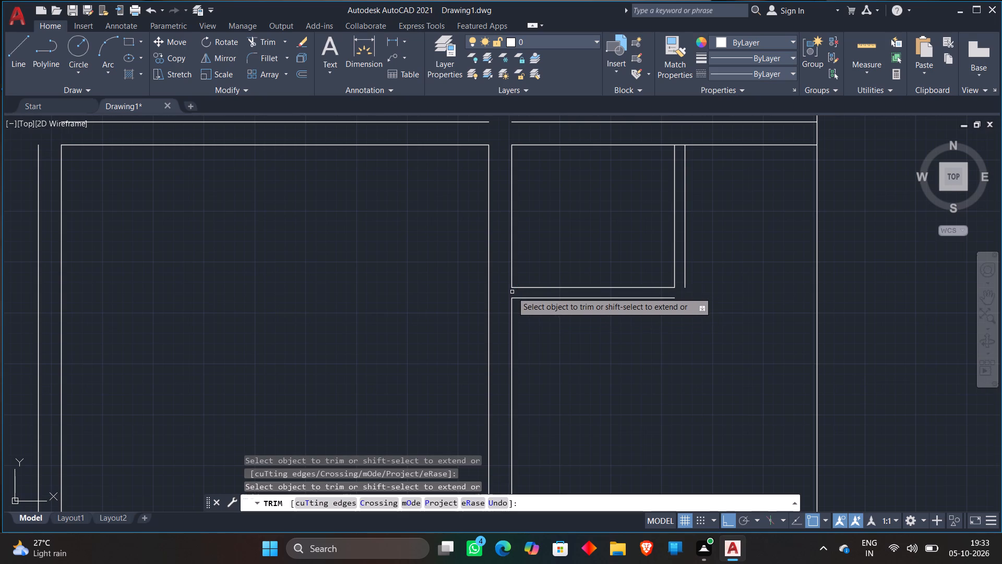
key(Escape)
Delete the tall right-hand vertical line and the 300 line at the bottom of the adjoining area.
scroll(591, 320, down, 1)
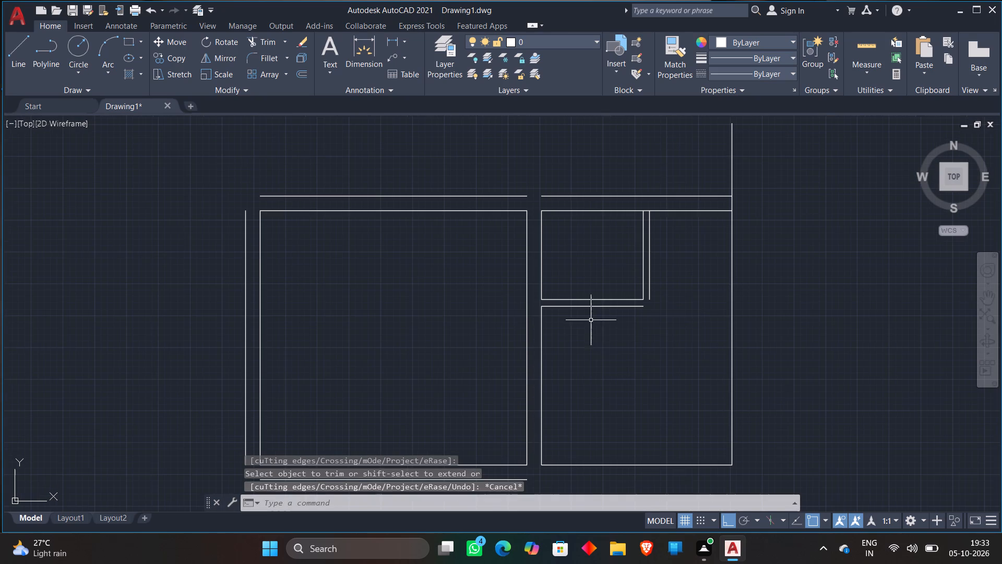
middle_drag(605, 331, 572, 261)
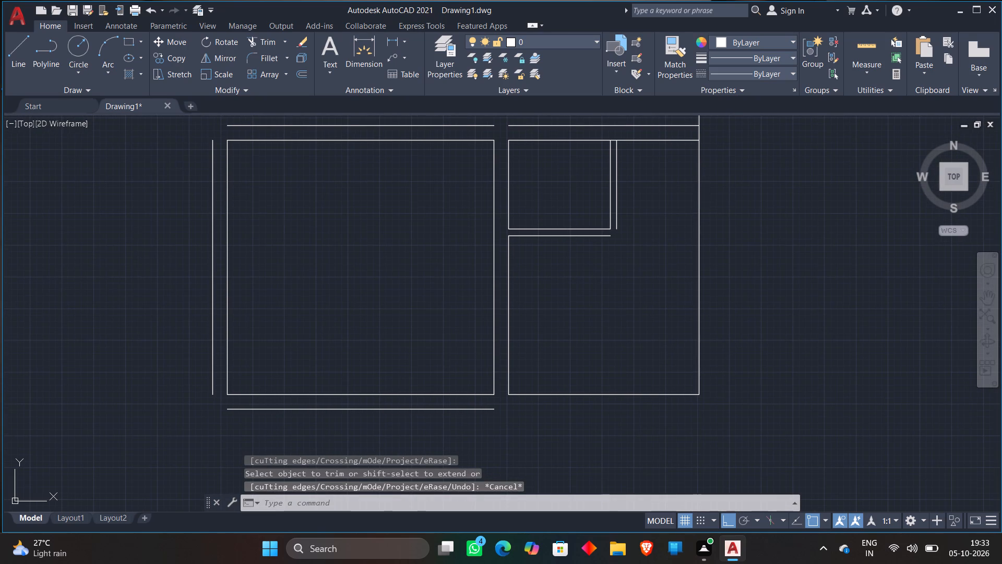
click(698, 209)
key(Delete)
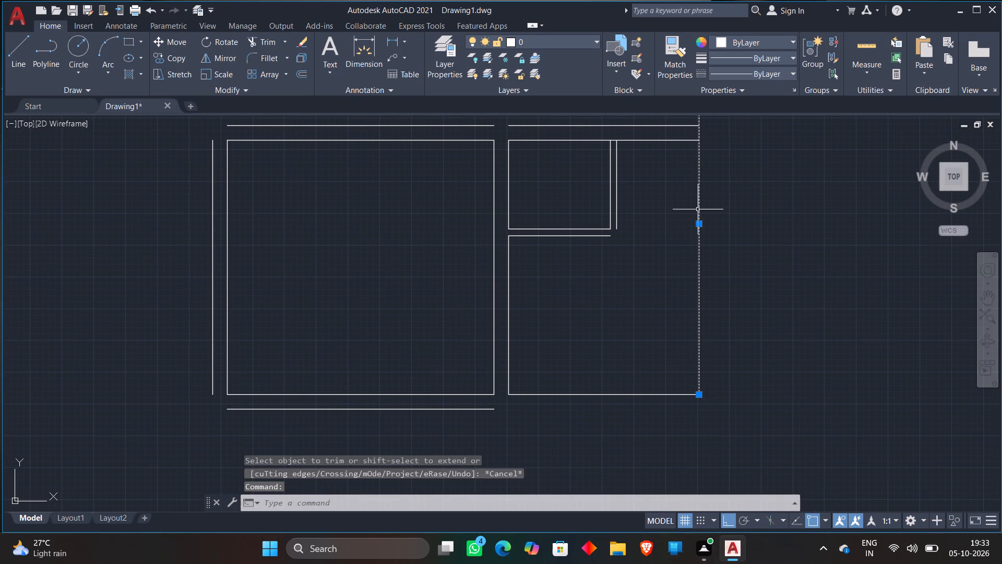
click(639, 394)
key(Delete)
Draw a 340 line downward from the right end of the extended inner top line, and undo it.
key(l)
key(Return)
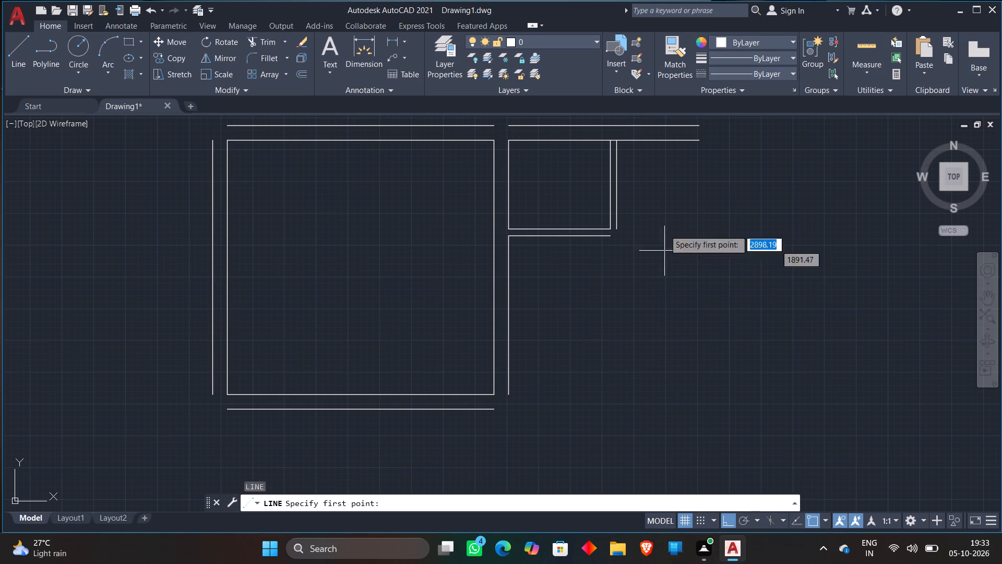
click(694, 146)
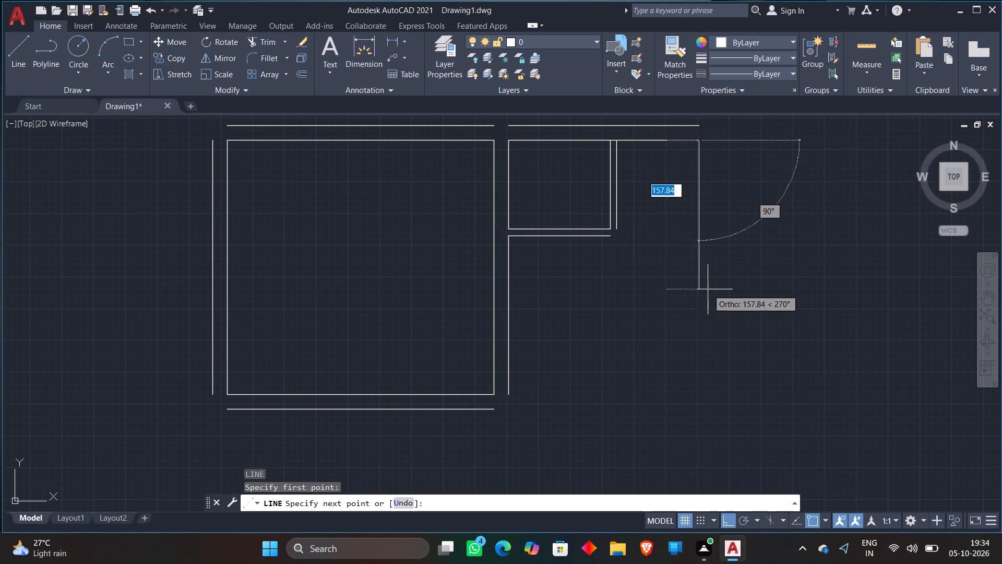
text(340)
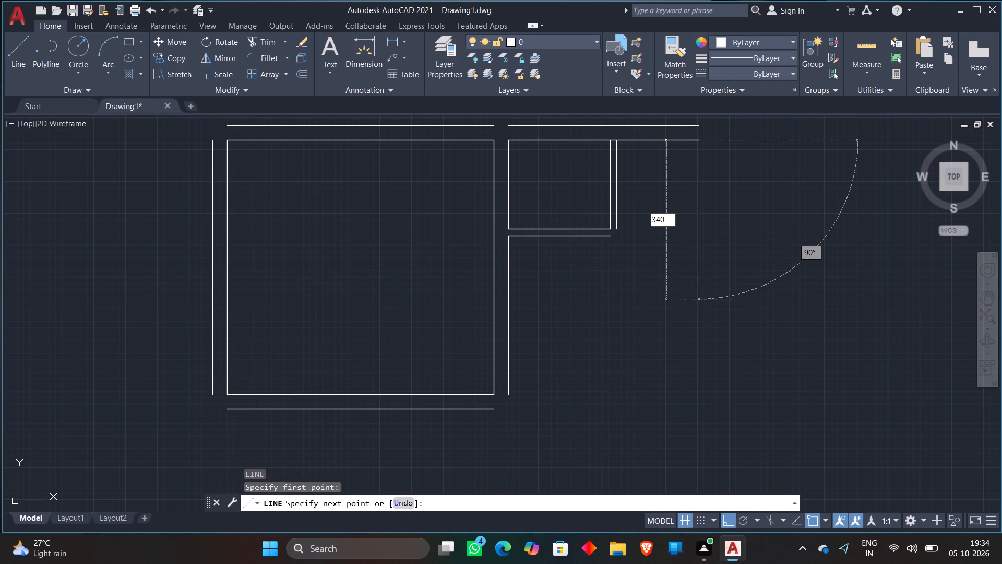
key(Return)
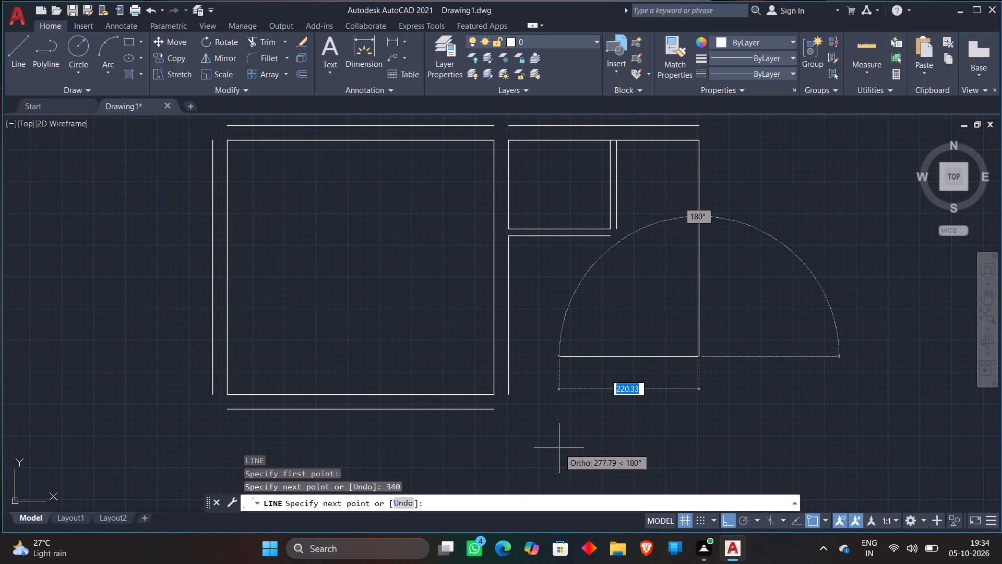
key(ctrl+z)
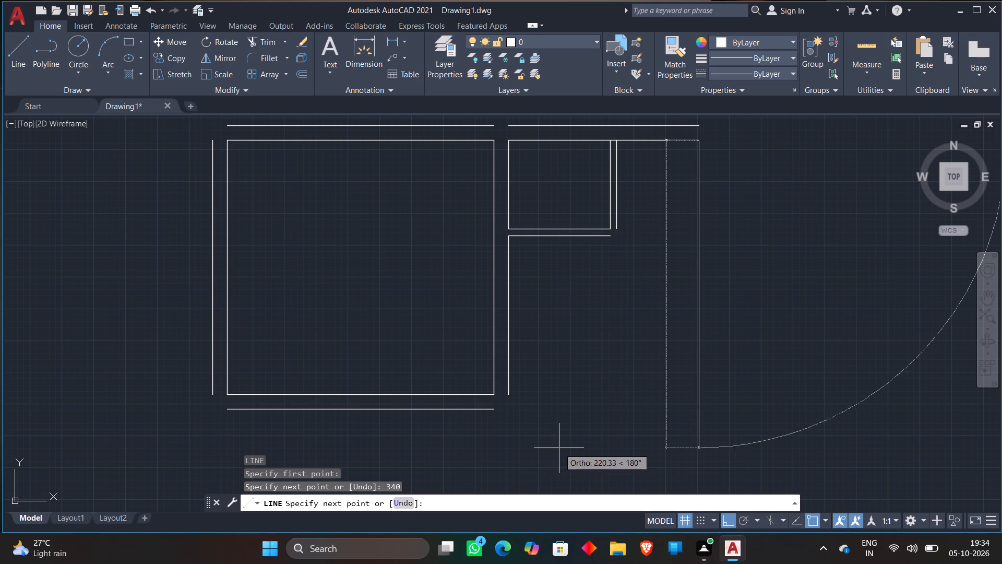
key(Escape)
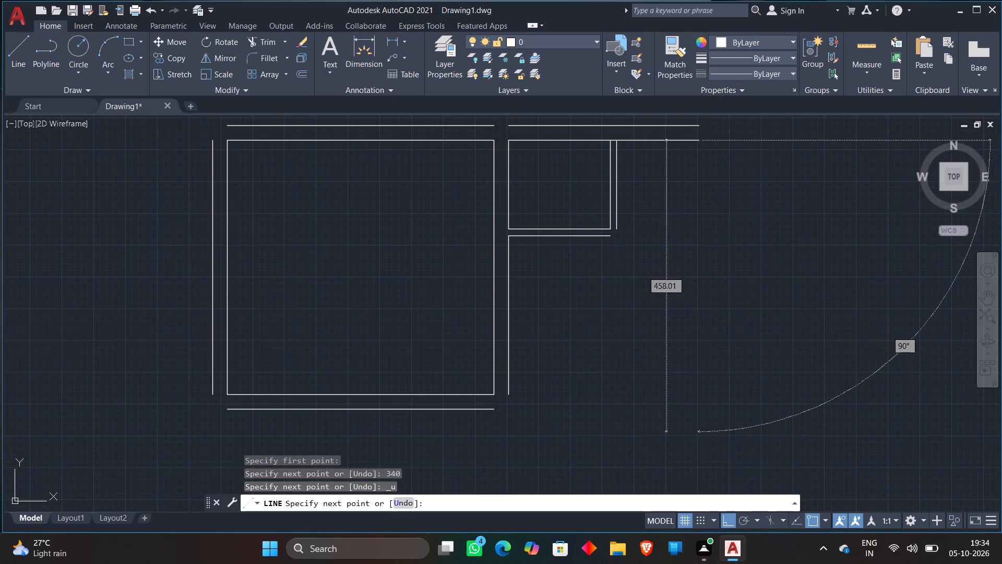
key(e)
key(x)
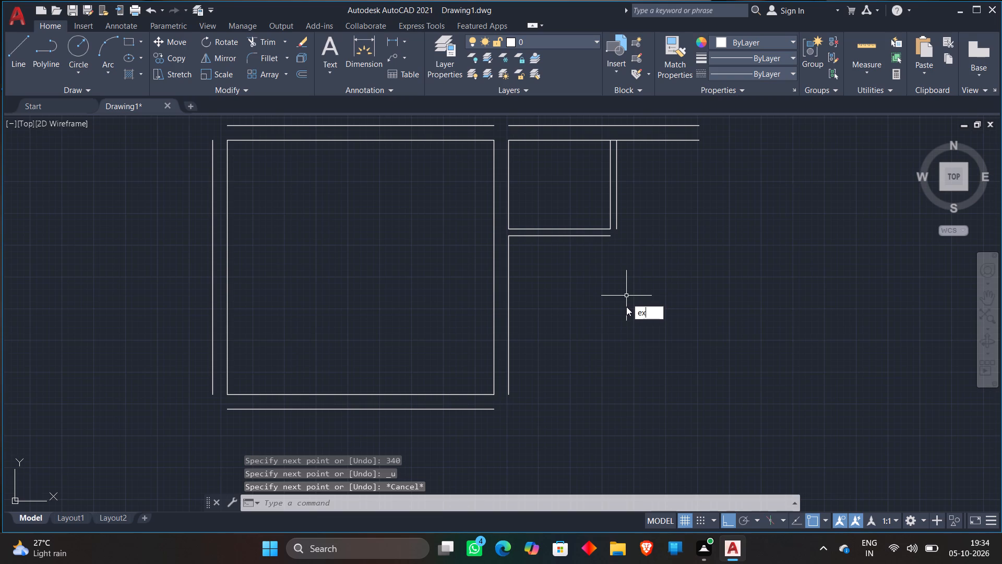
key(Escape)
Draw a vertical line down from the right end of the inner top line, stopping slightly above the large room's bottom level.
key(l)
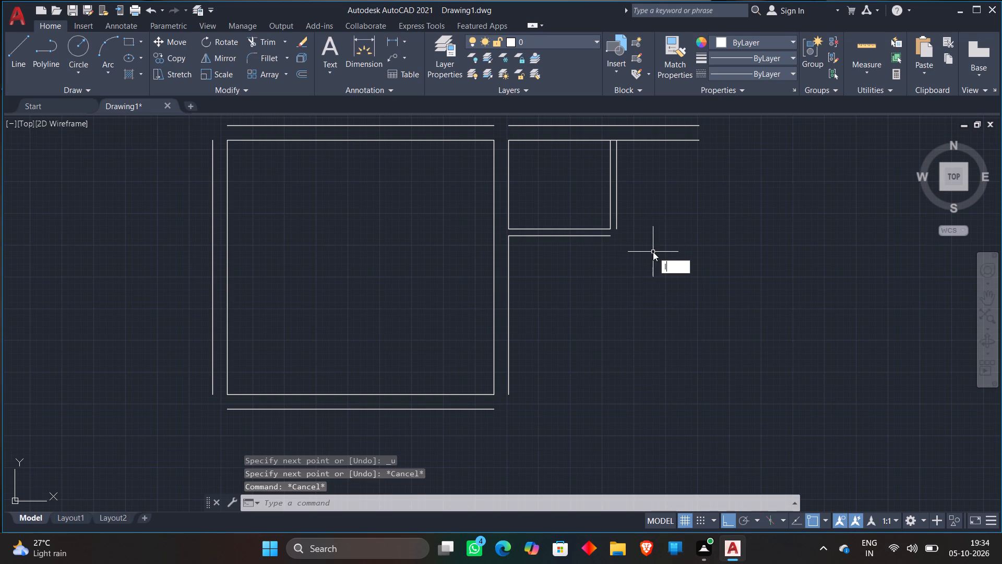
key(Return)
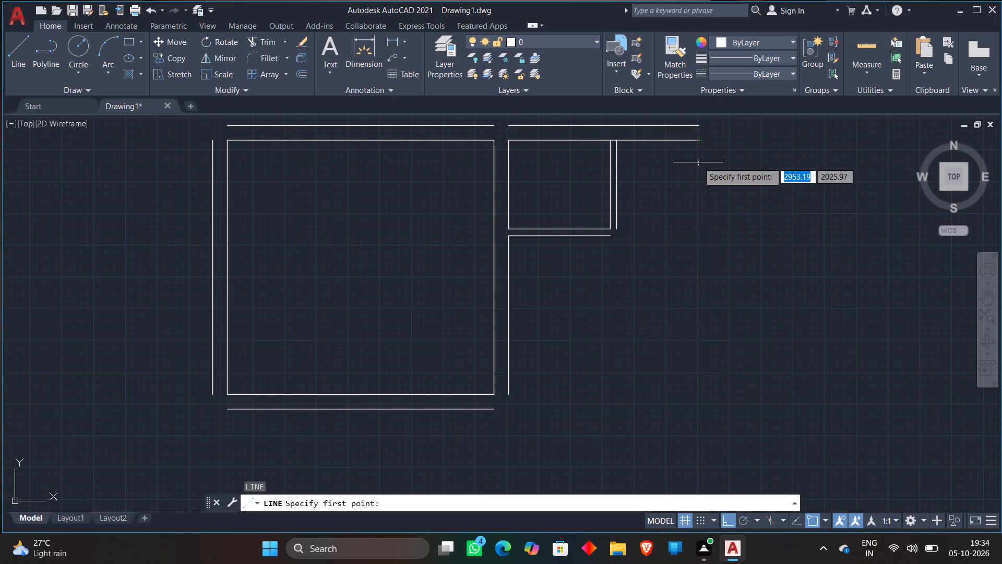
click(700, 146)
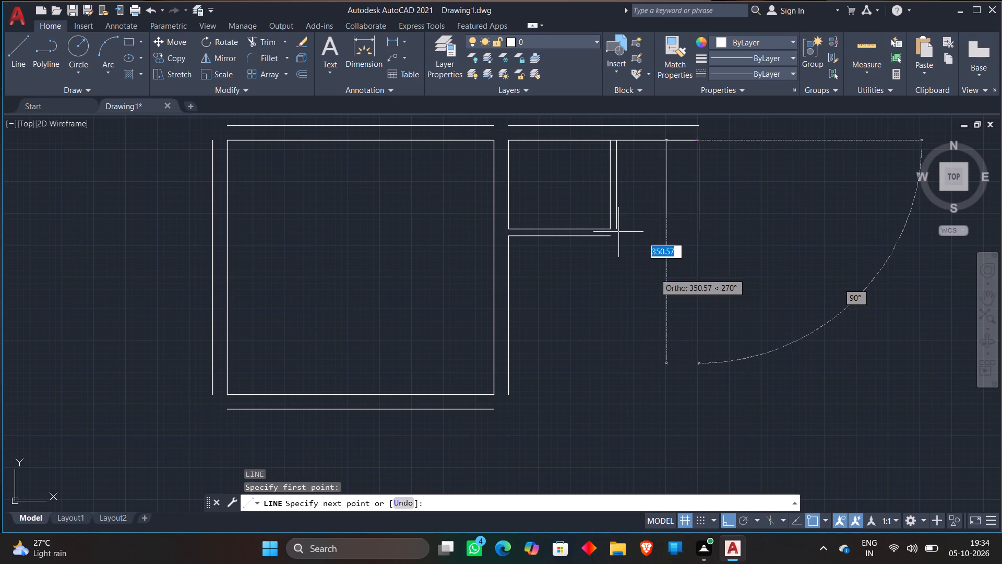
click(657, 382)
key(Escape)
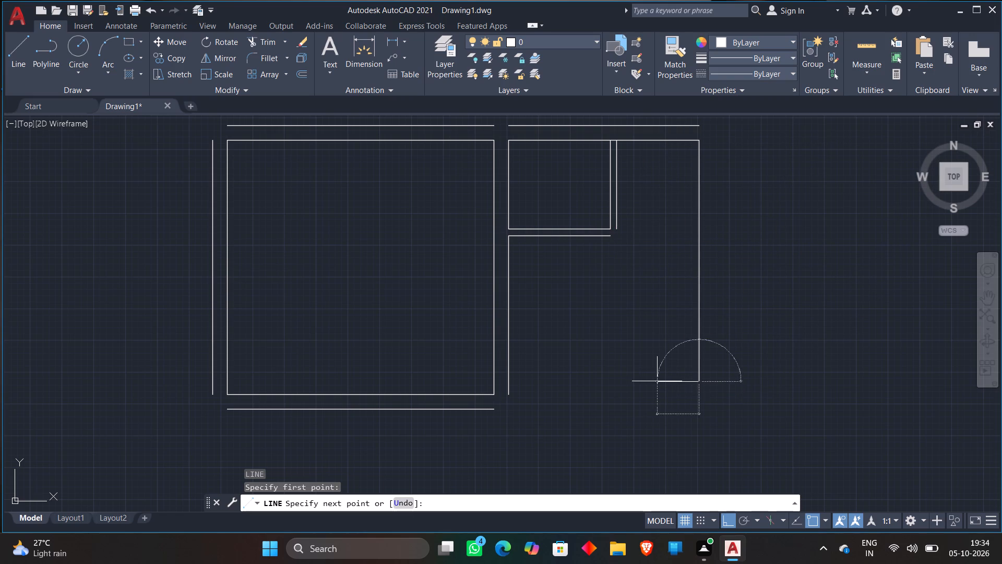
key(Escape)
Extend the small room's lower offset line rightward to the new vertical line.
text(ex)
key(Return)
click(595, 236)
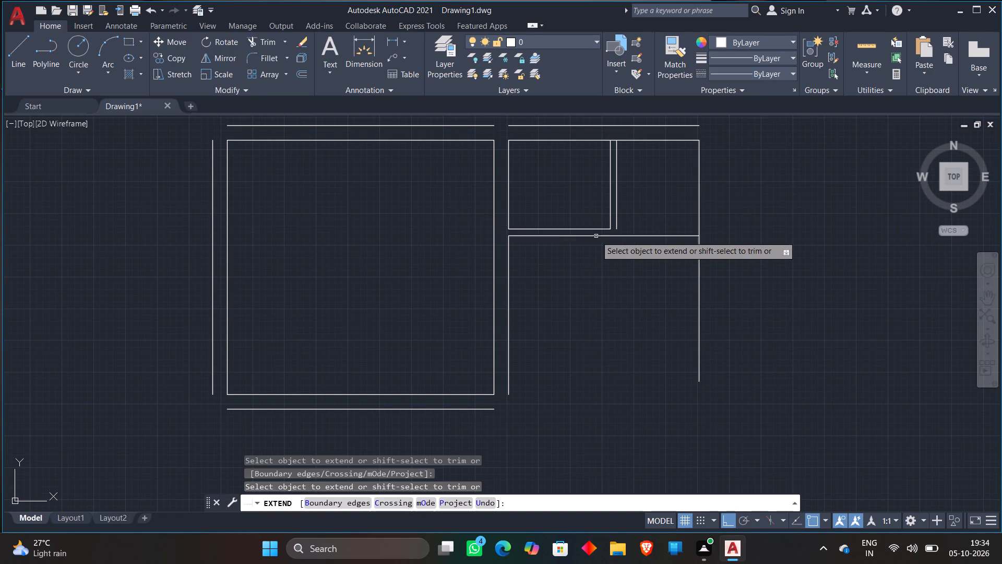
key(Escape)
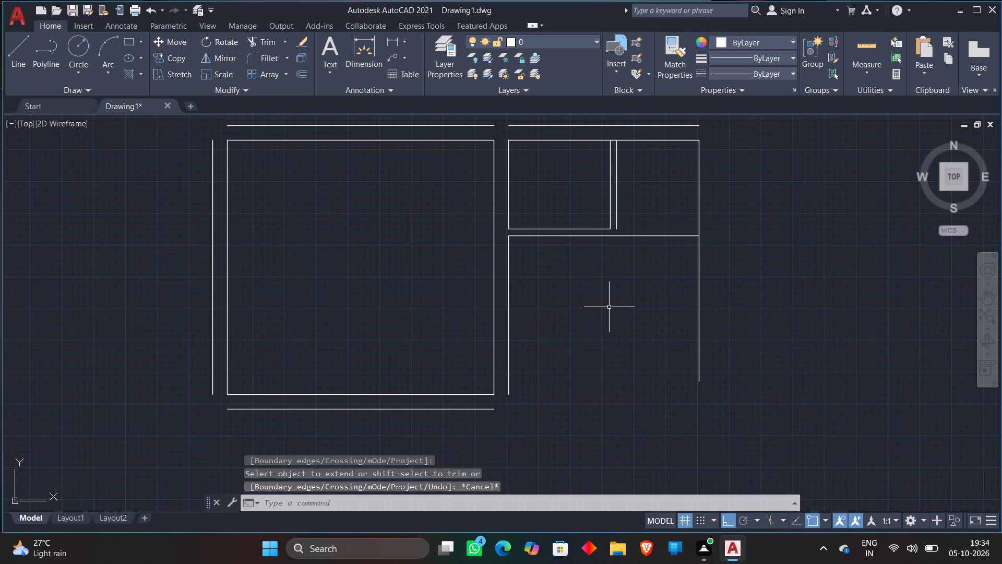
Trim off the part of the right vertical line that hangs below the extended offset line.
text(tr)
key(Return)
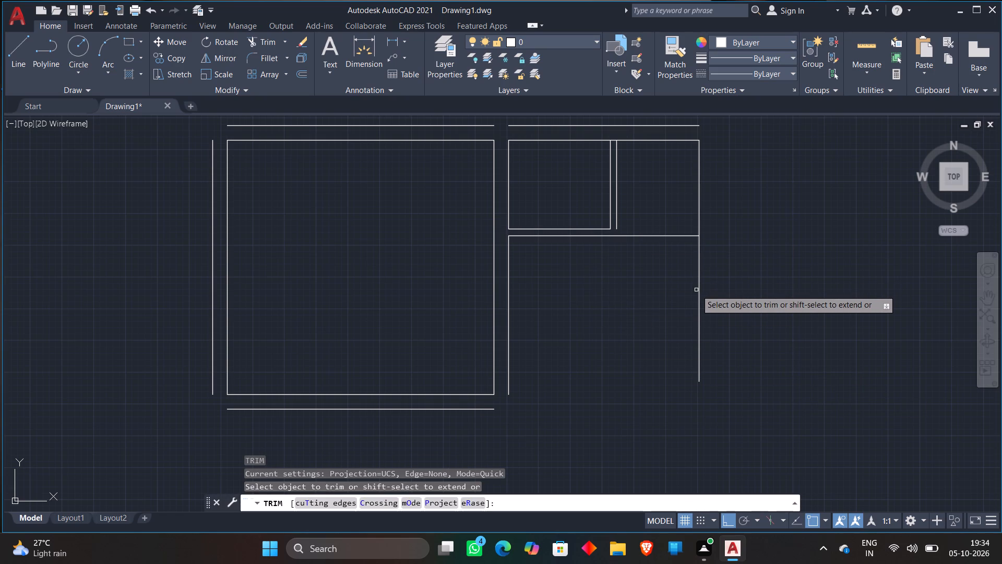
click(698, 287)
key(Escape)
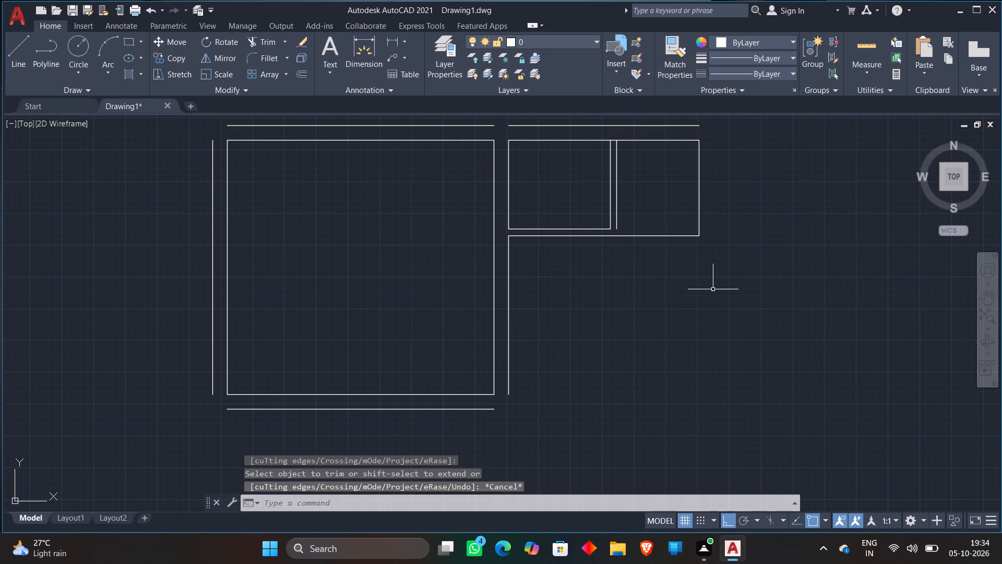
Draw a 40 line downward from the corner where the extended offset line meets the right vertical line.
key(l)
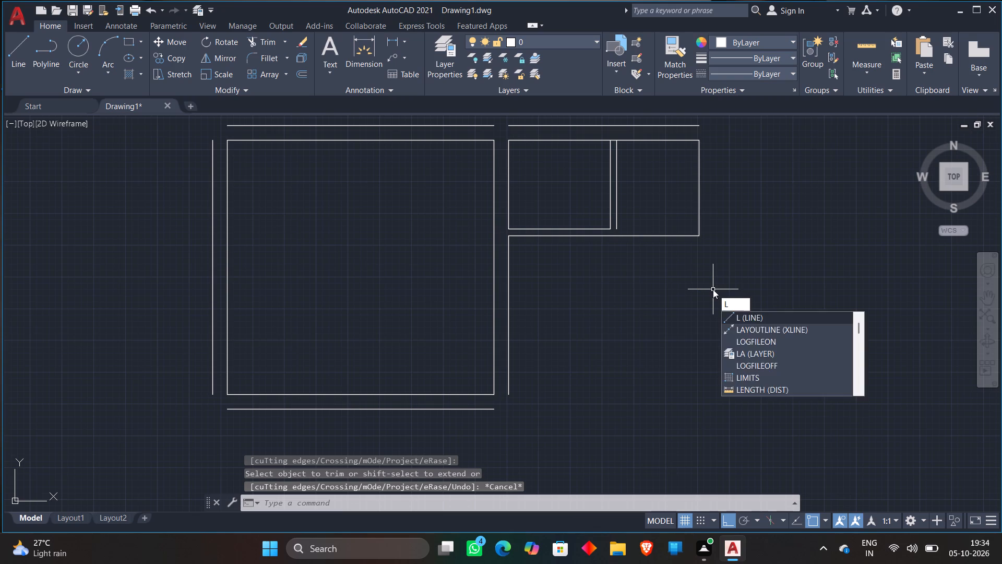
key(Return)
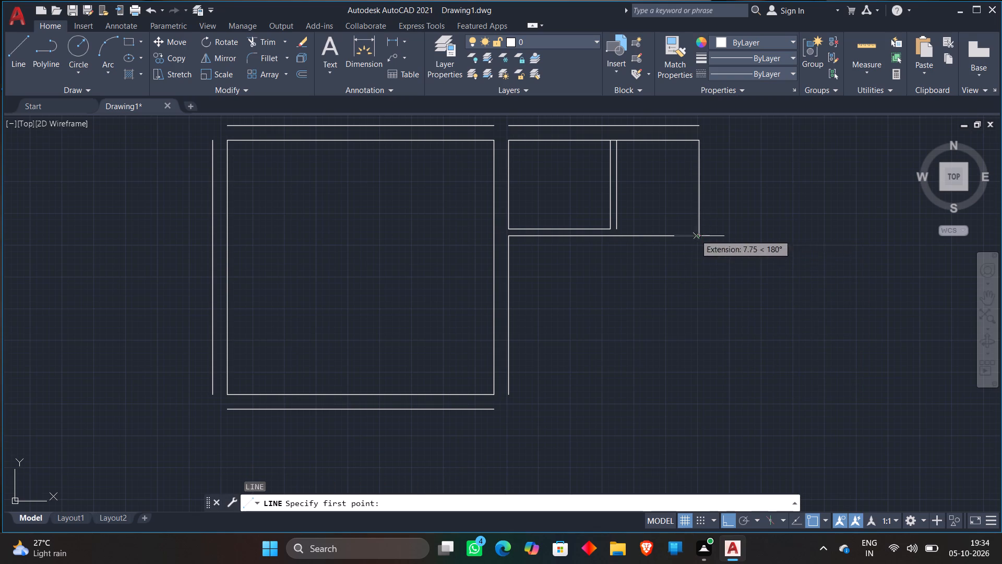
click(699, 237)
text(340)
key(Return)
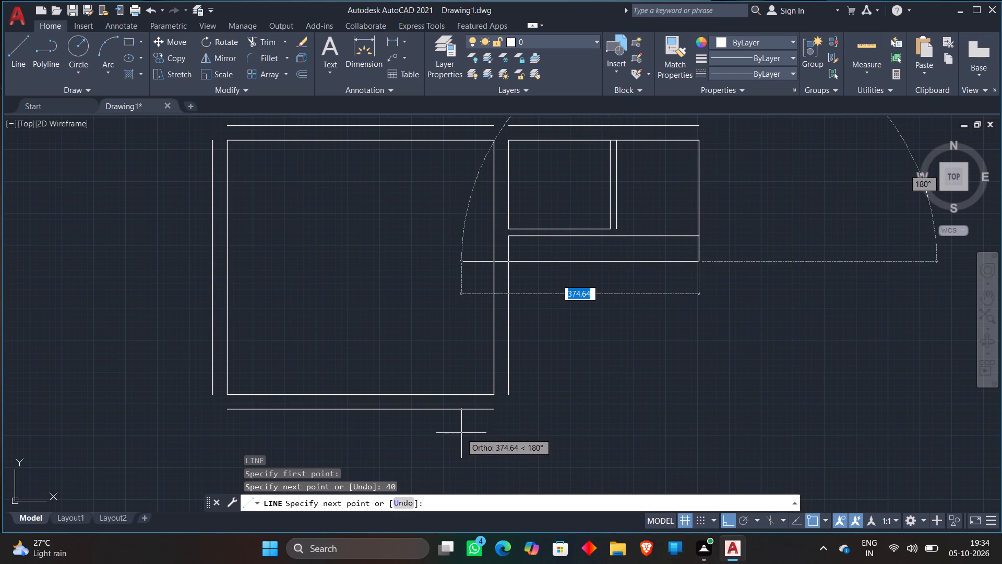
key(Escape)
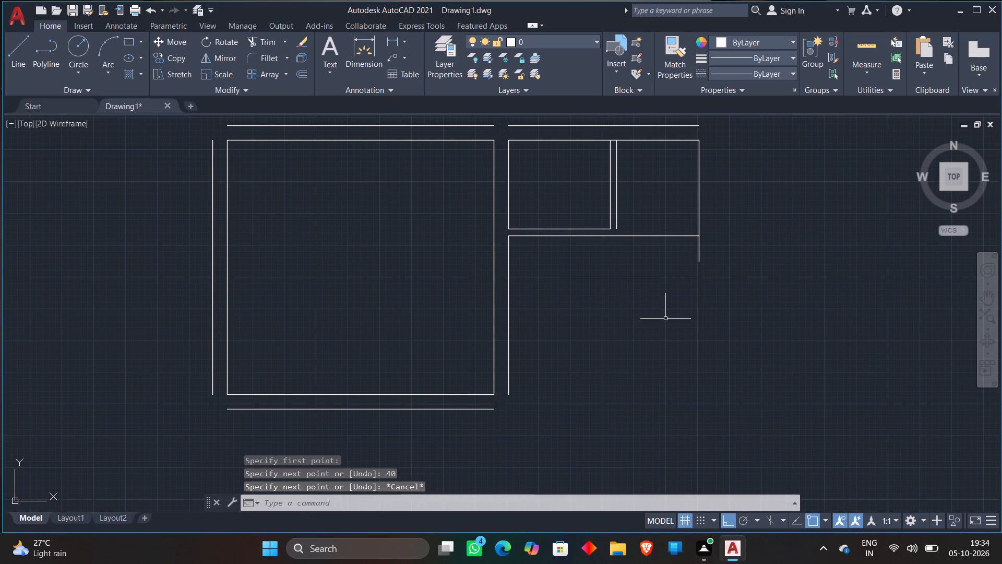
Delete the short vertical line hanging below the corner of the extended offset line and the right vertical line.
click(700, 250)
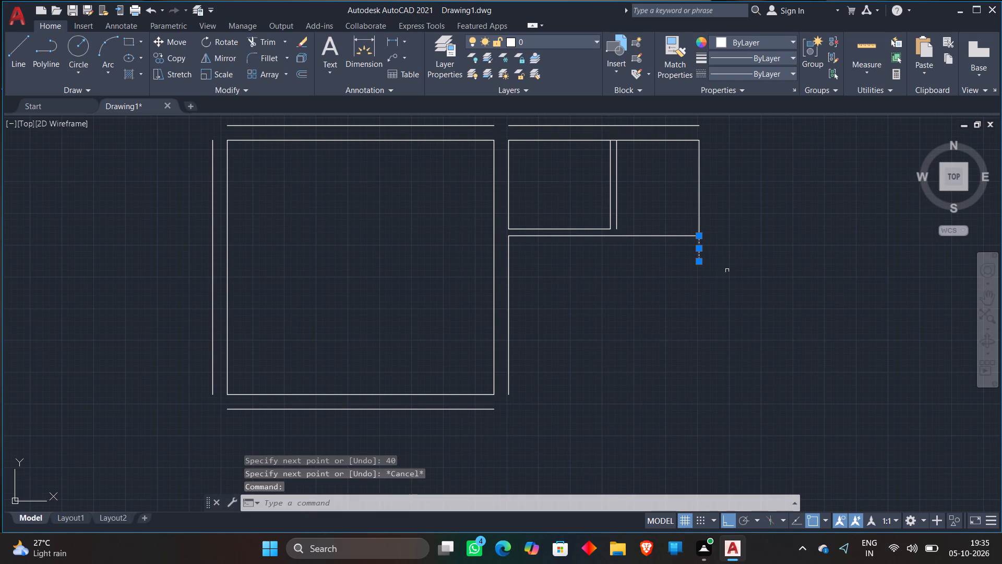
key(Delete)
Draw a 340 line straight down from the corner where the extended offset line meets the right vertical line.
key(l)
key(Return)
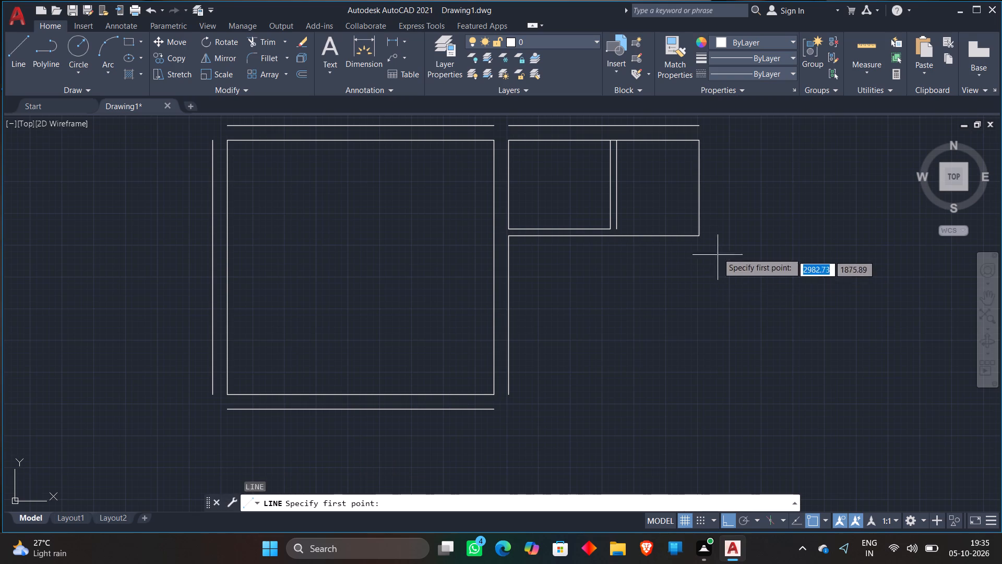
click(701, 233)
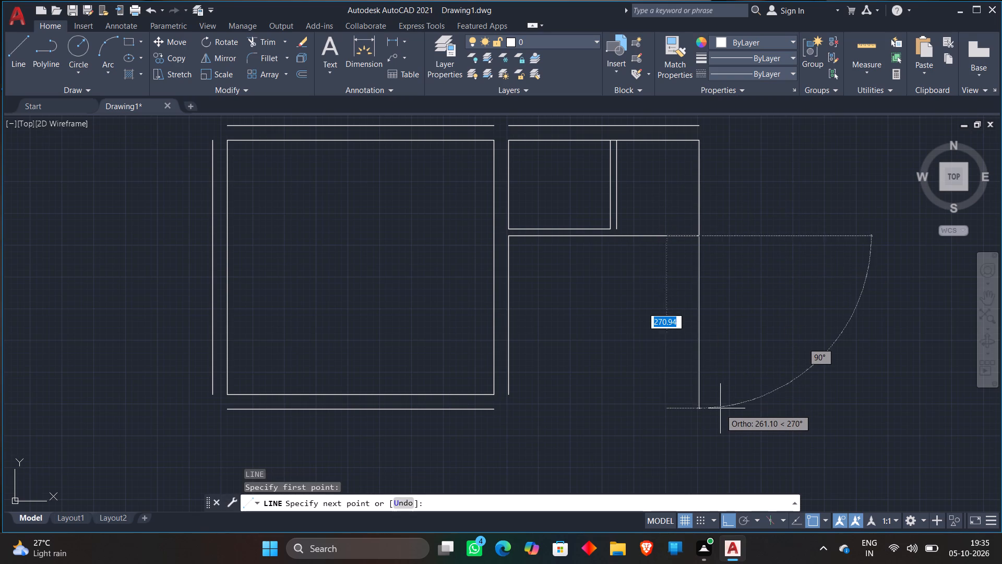
text(340)
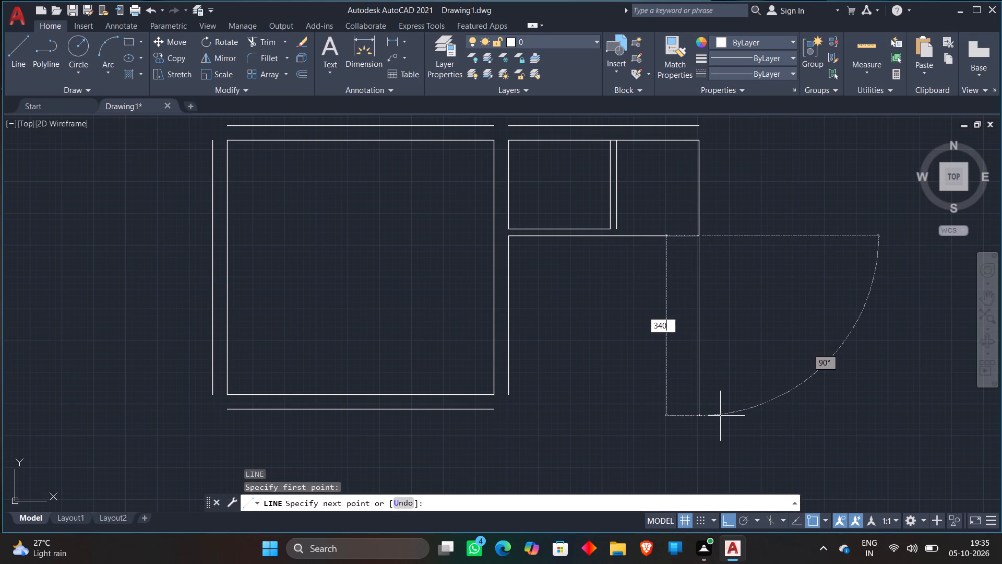
key(Return)
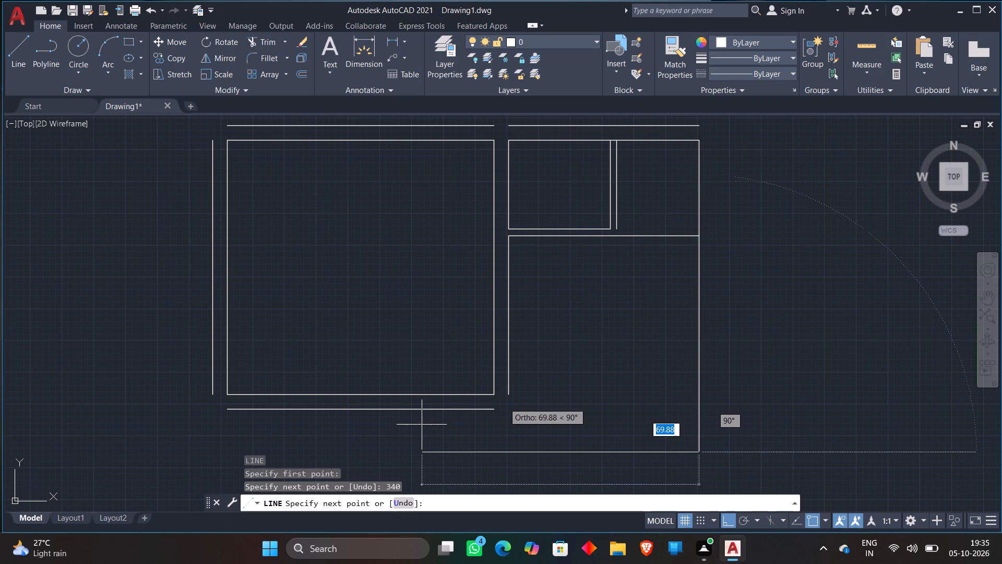
Draw a horizontal line leftward from the bottom of the 340 line, ending past the large room's right wall.
middle_drag(371, 436, 394, 327)
text(300)
key(Return)
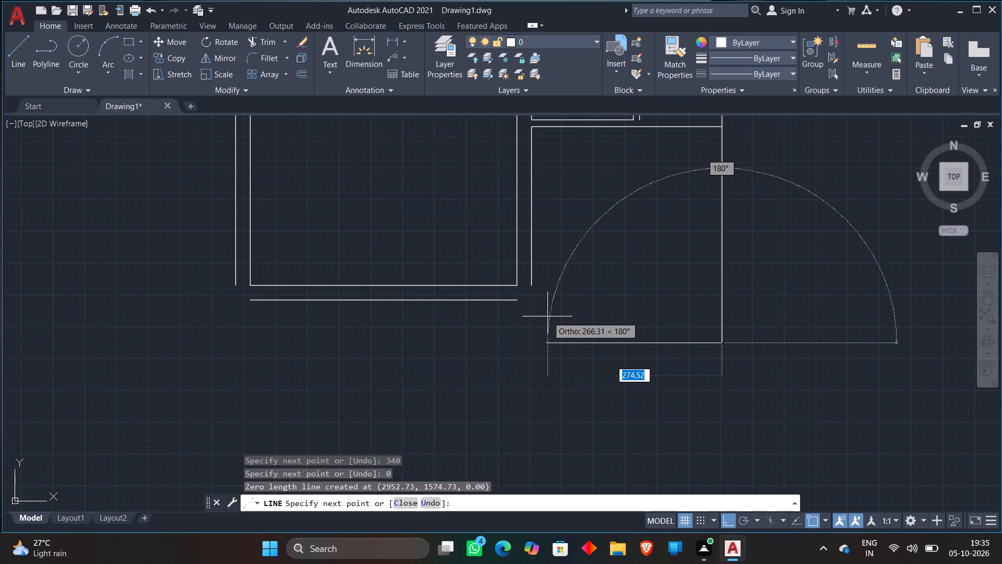
click(478, 326)
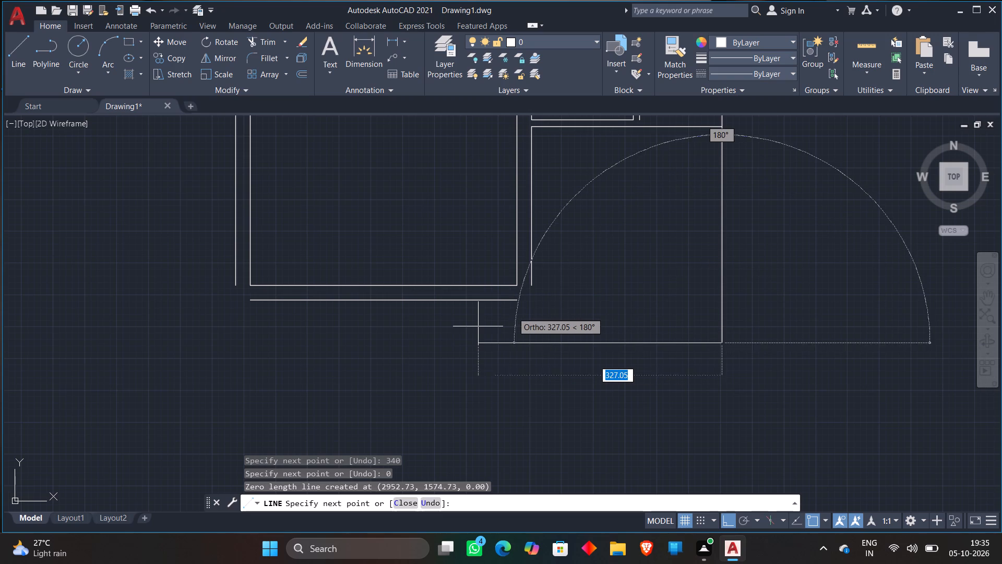
key(Escape)
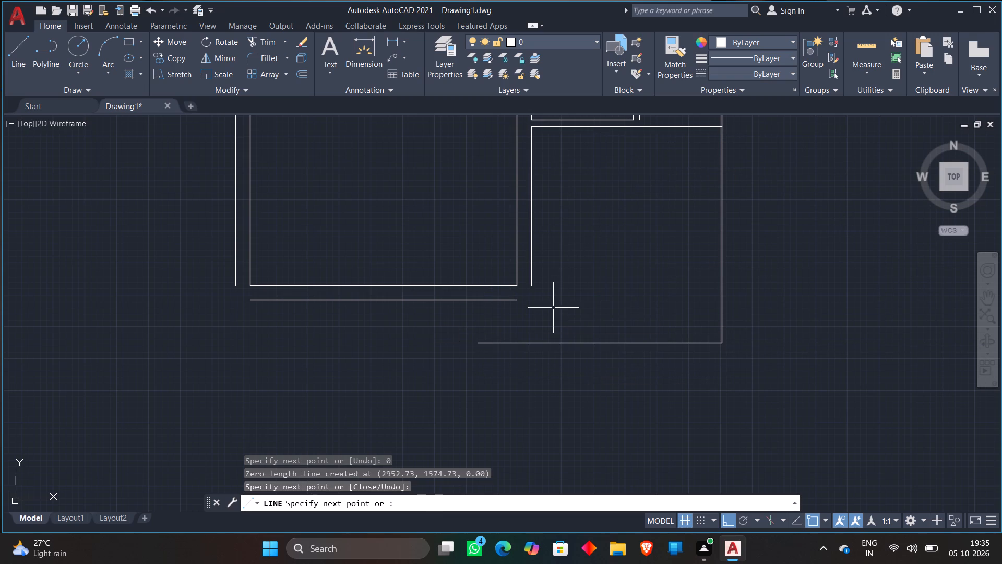
click(639, 344)
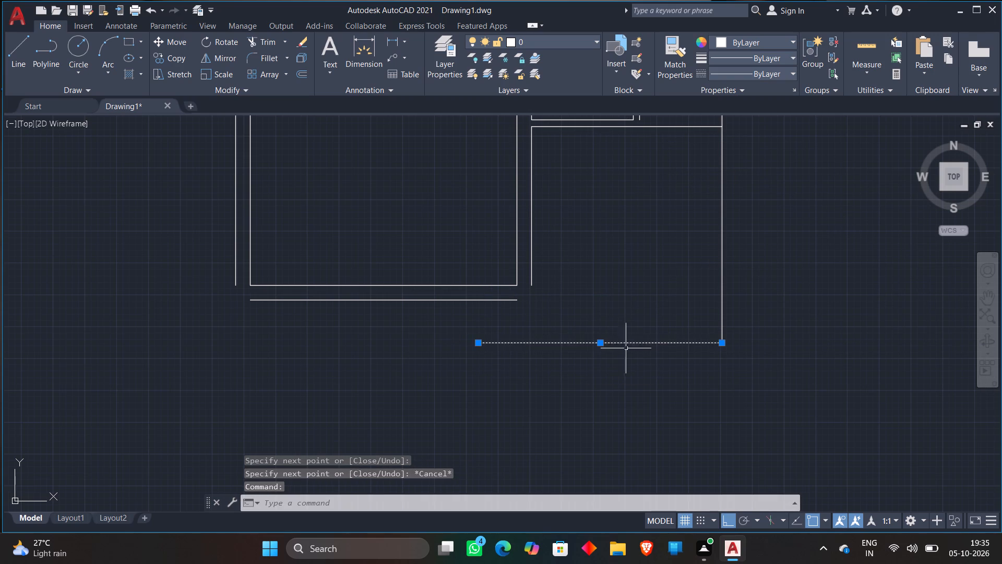
key(Escape)
Extend both vertical lines of the wall between the large room and the lower right room down to the new bottom line.
text(ex)
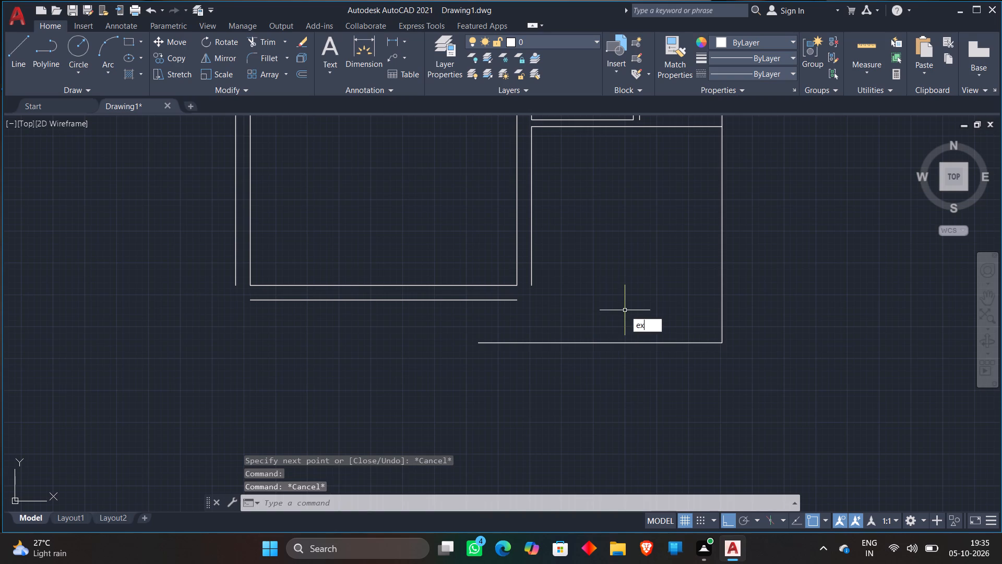
key(Return)
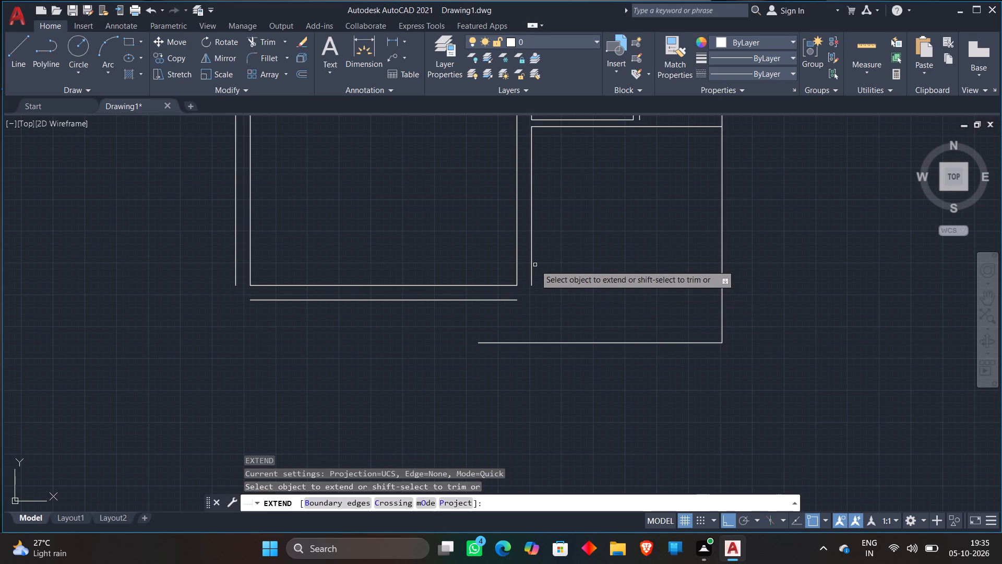
click(530, 278)
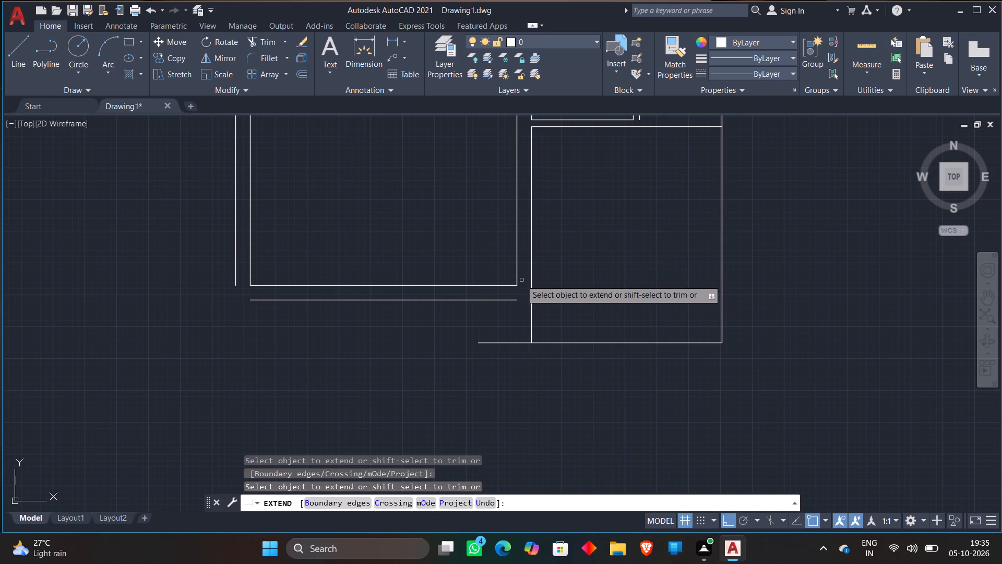
click(518, 277)
click(517, 291)
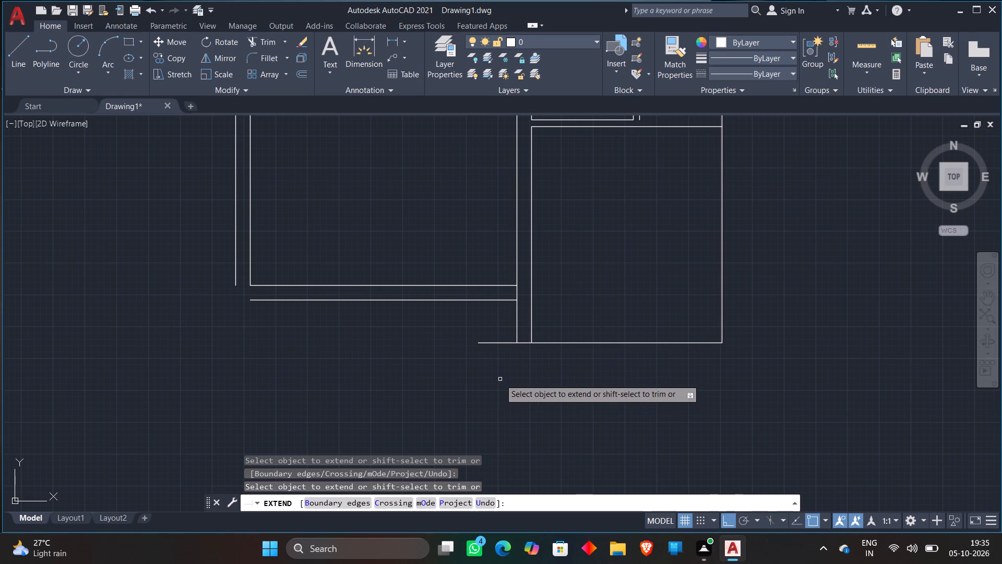
key(Escape)
Offset the lower right room's bottom line and the two right-hand vertical lines outward by 22.86.
key(o)
key(Return)
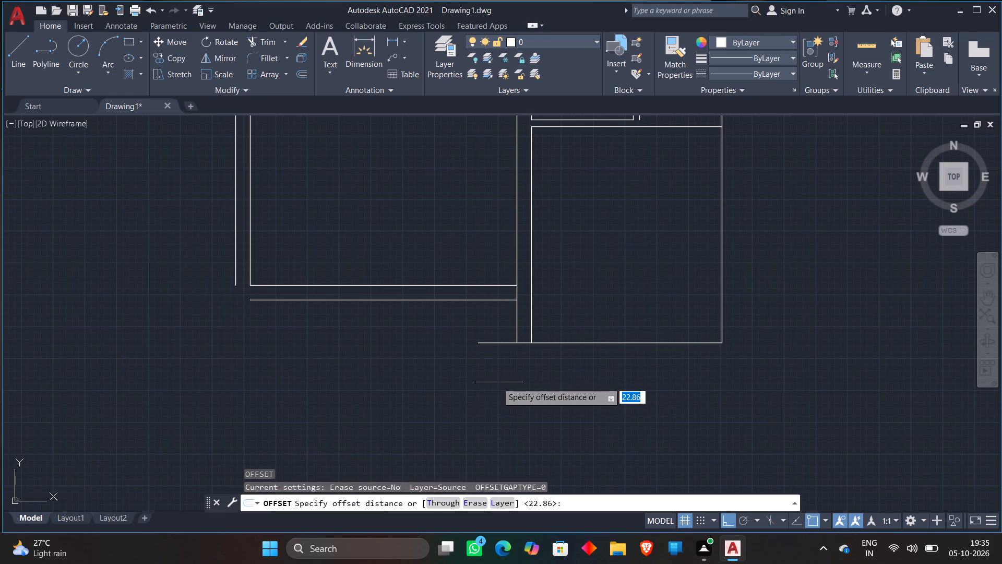
text(22.86)
key(Return)
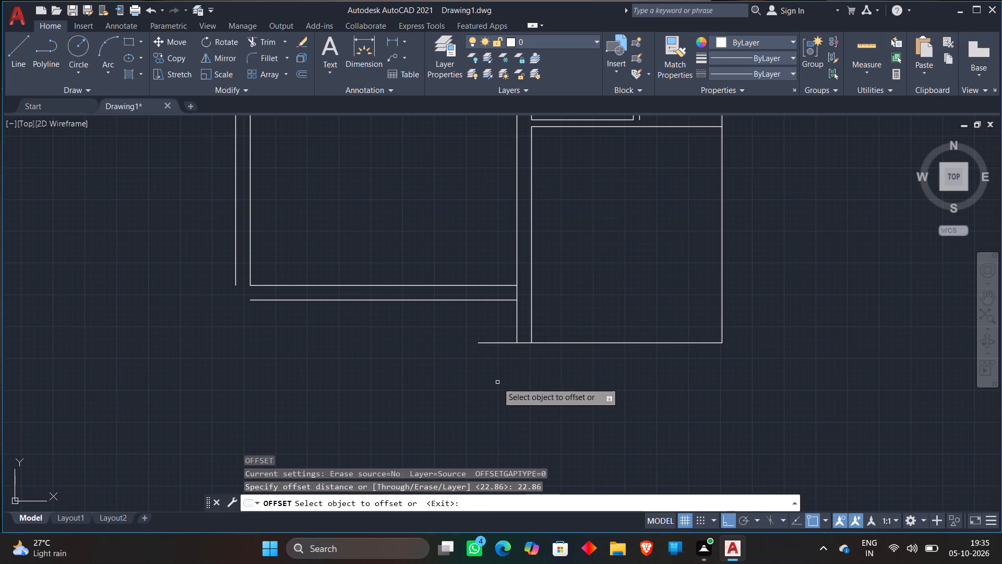
click(569, 344)
click(567, 356)
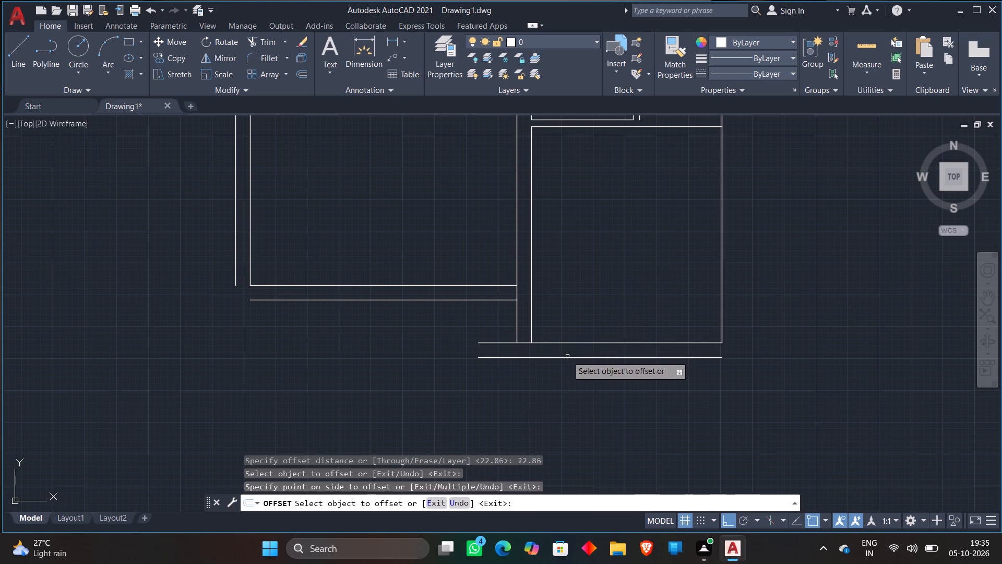
click(722, 243)
click(735, 240)
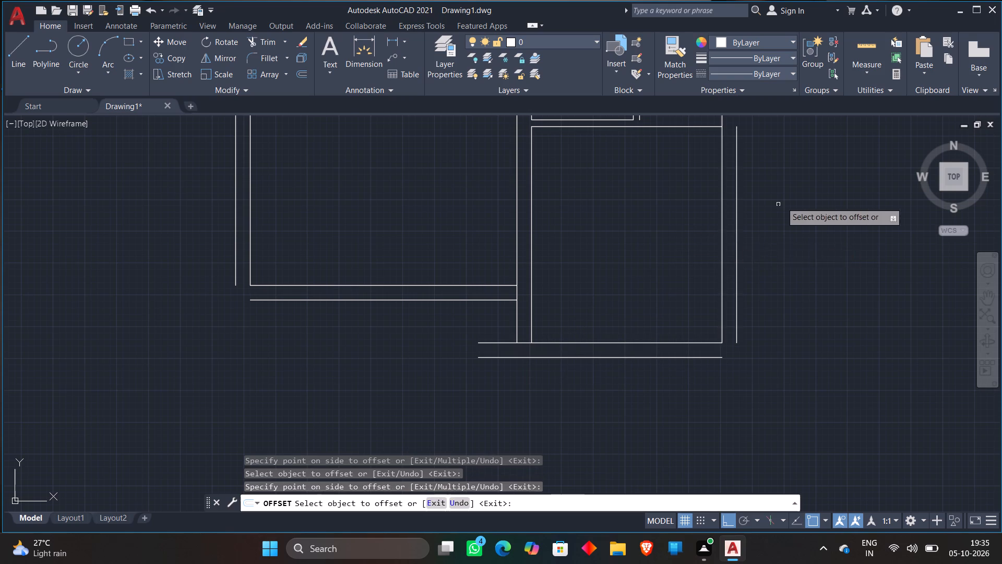
scroll(792, 195, down, 1)
middle_drag(792, 195, 757, 279)
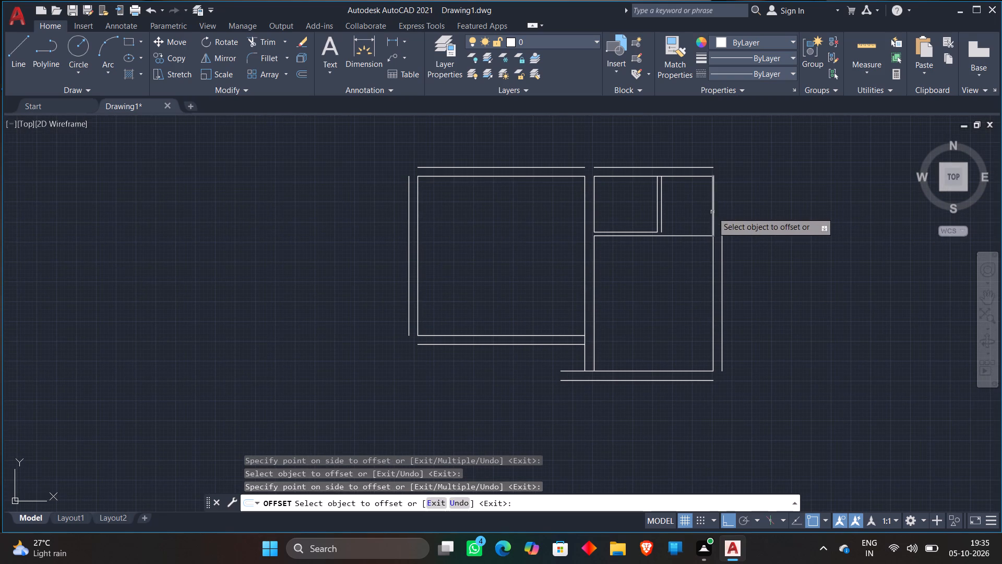
click(712, 212)
click(736, 208)
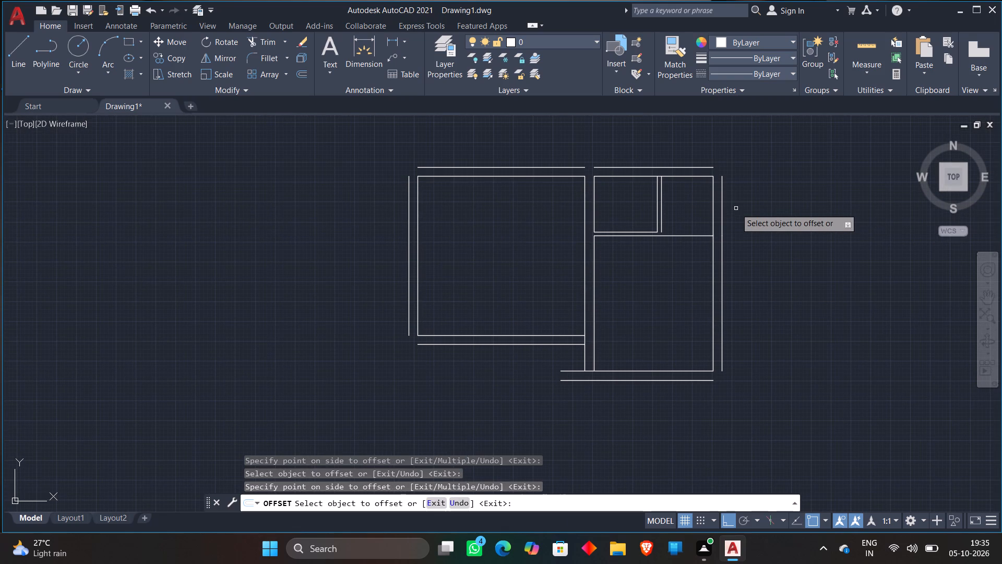
key(Escape)
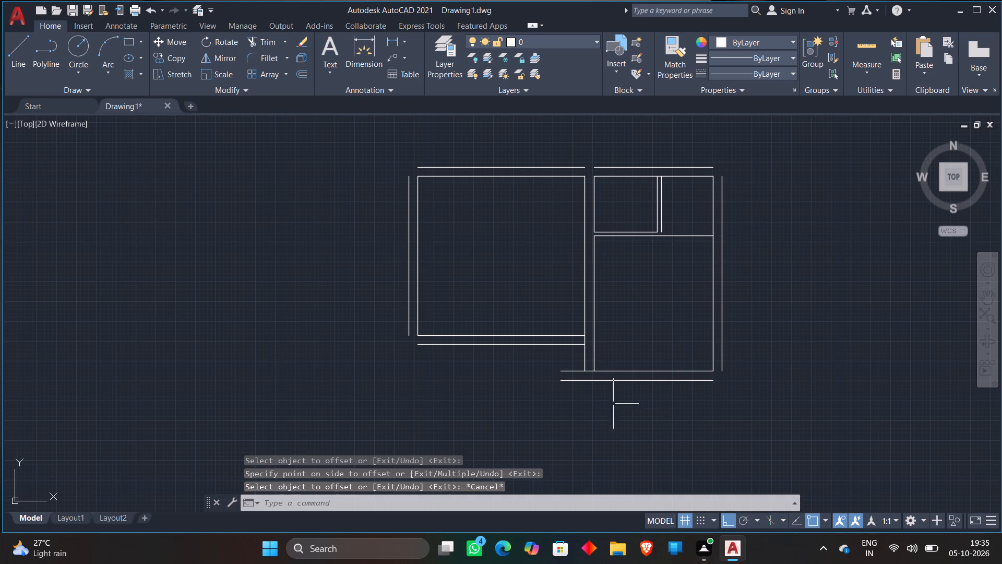
Extend both vertical lines of the shared wall down to the outer bottom offset line.
scroll(597, 358, up, 1)
middle_drag(635, 341, 650, 308)
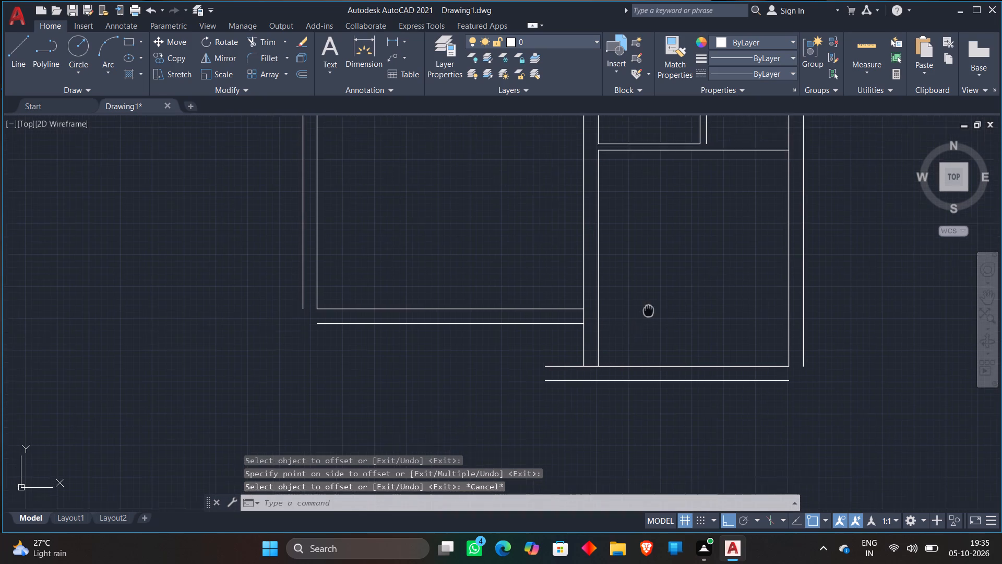
middle_drag(650, 308, 664, 281)
text(ex)
key(Return)
click(604, 301)
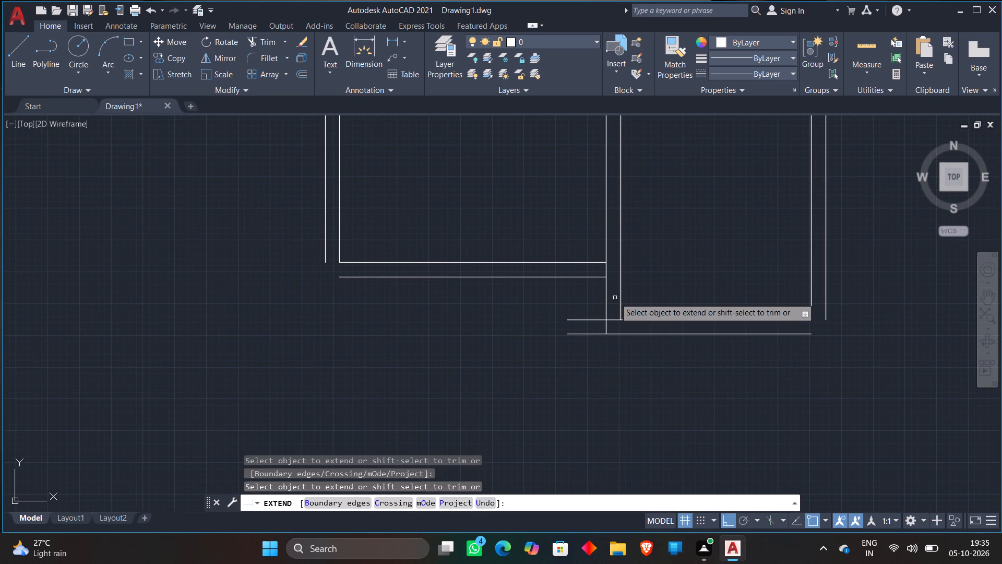
click(621, 308)
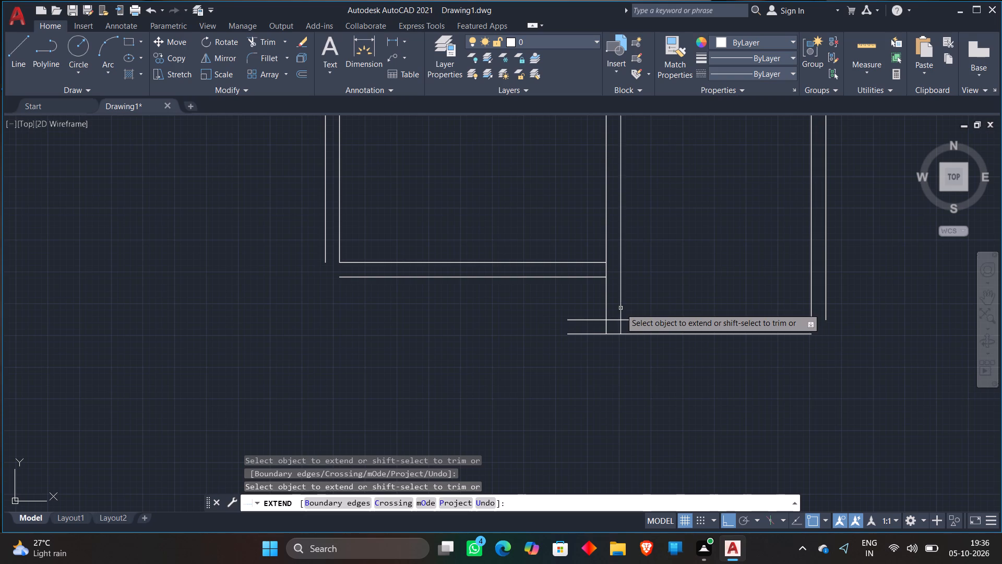
key(Escape)
Trim the inner wall line between the two bottom lines and the bottom lines' ends left of the shared wall.
text(tr)
key(Return)
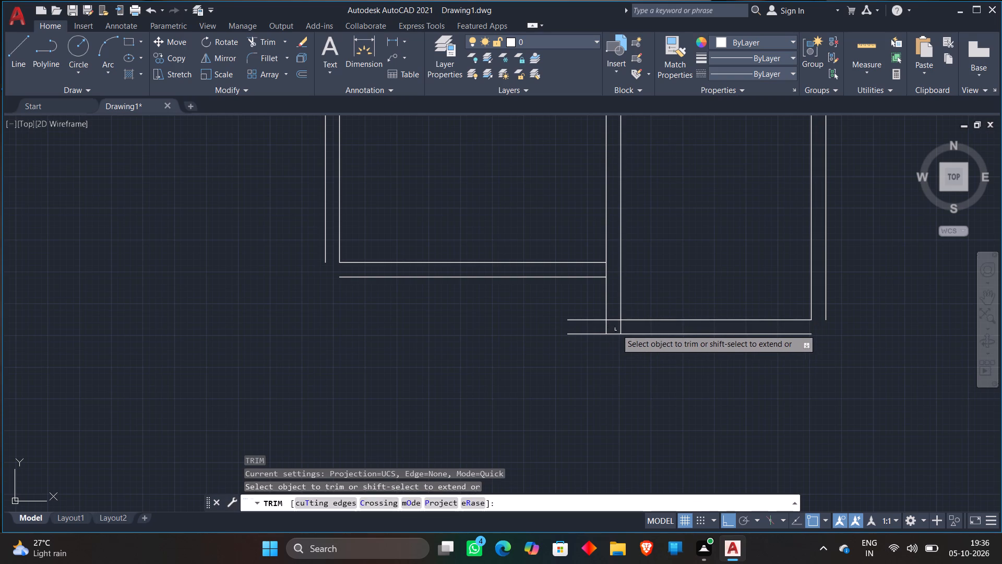
click(621, 328)
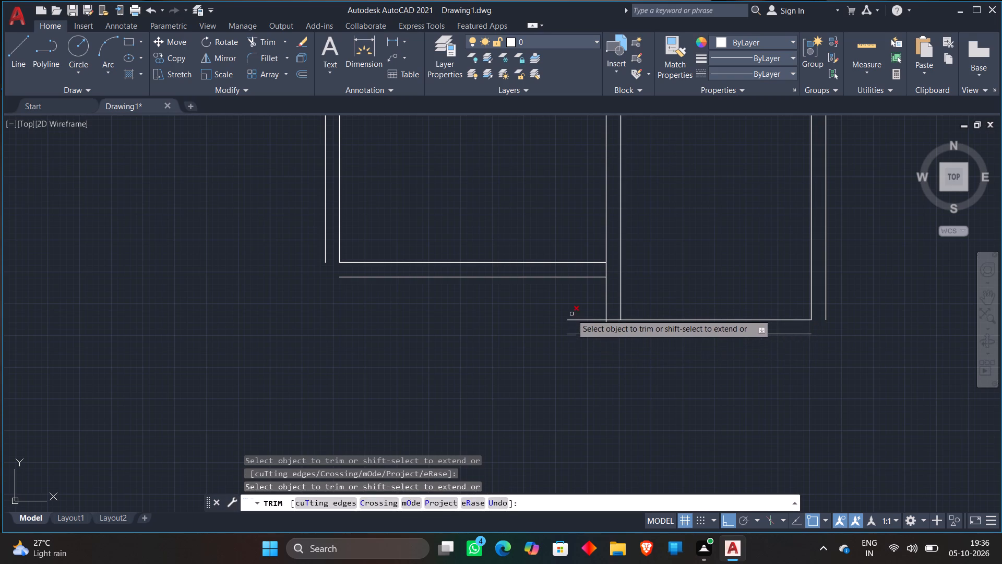
click(575, 309)
click(581, 353)
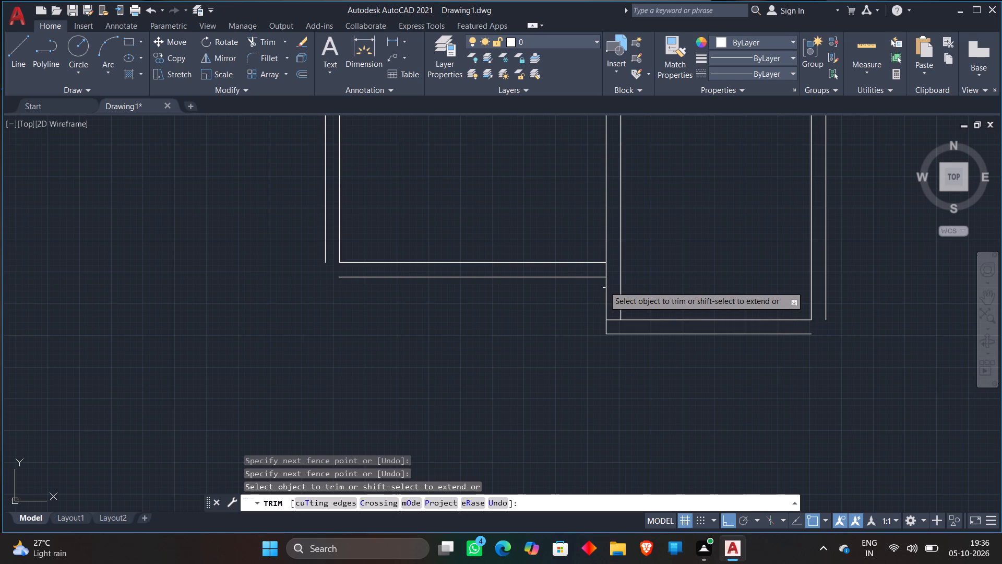
key(Escape)
Extend the large room's bottom line and its offset rightward across the shared wall to its far vertical line.
text(ex)
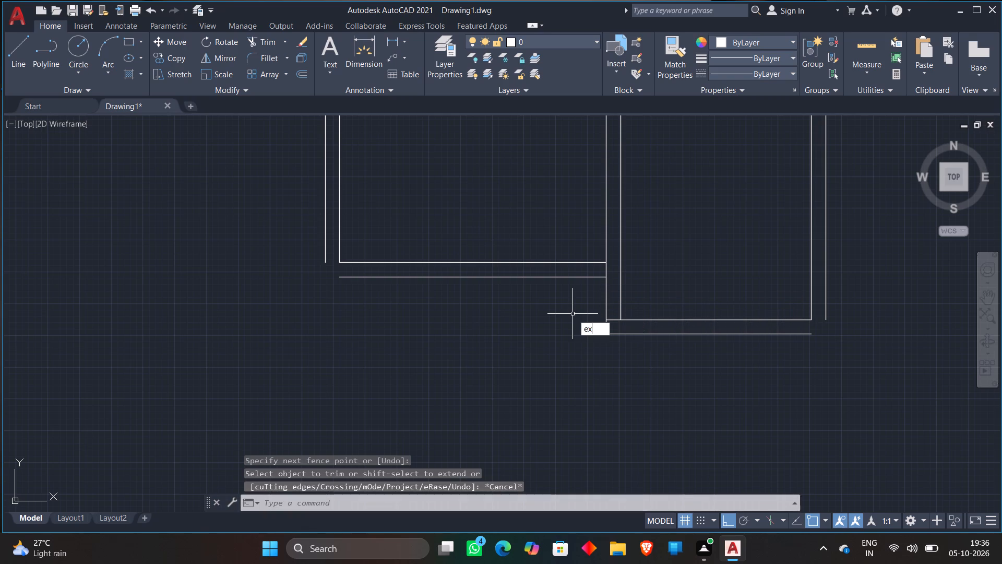
key(Return)
click(598, 263)
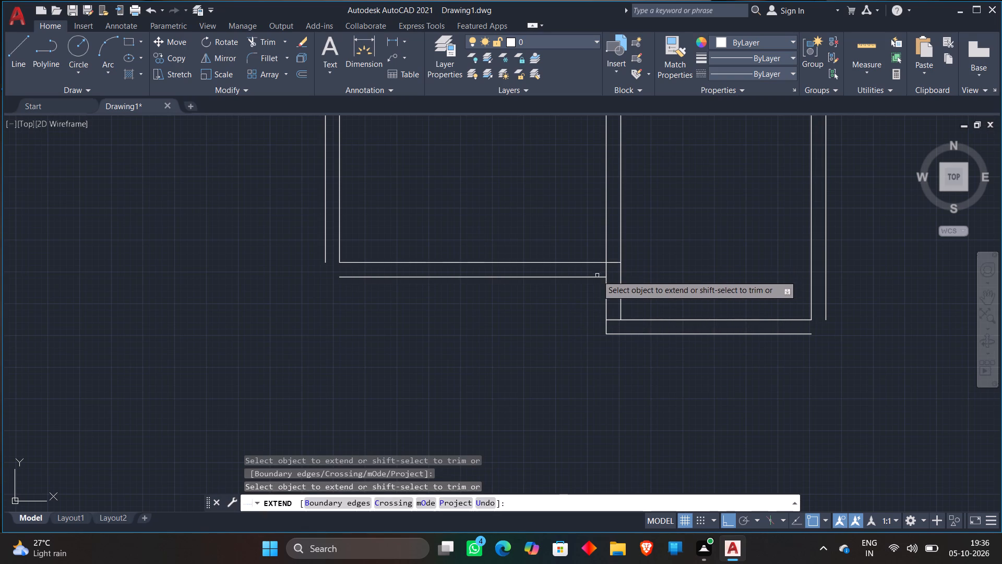
click(597, 279)
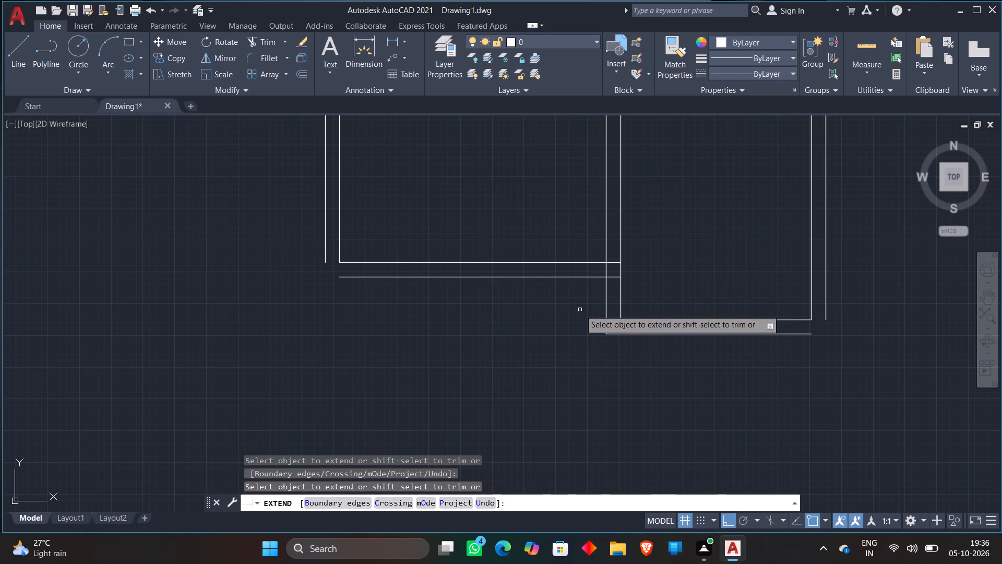
key(Escape)
Trim the large room's bottom line inside the shared wall and both wall lines below the offset line to leave an opening.
text(tr)
key(Return)
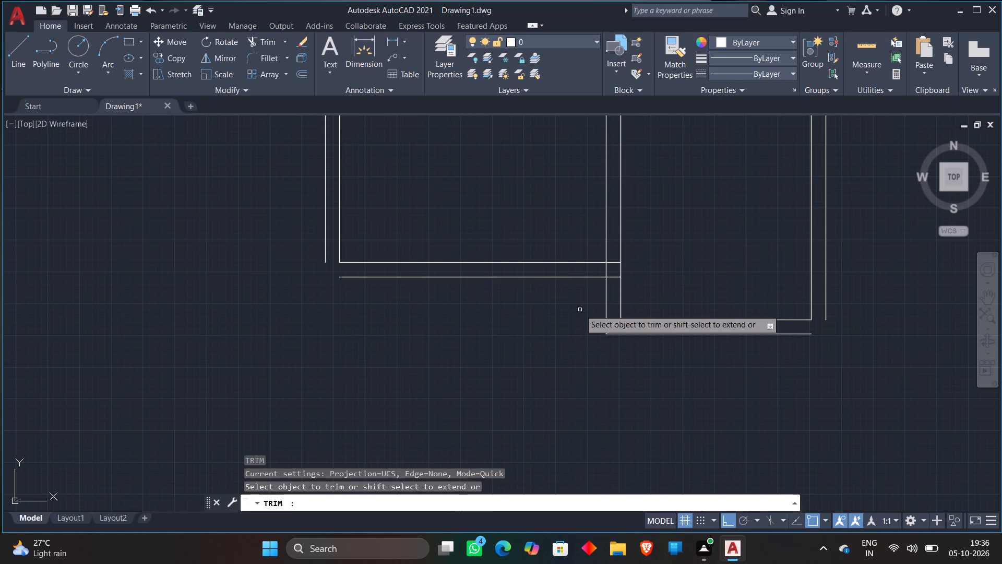
click(613, 264)
click(606, 286)
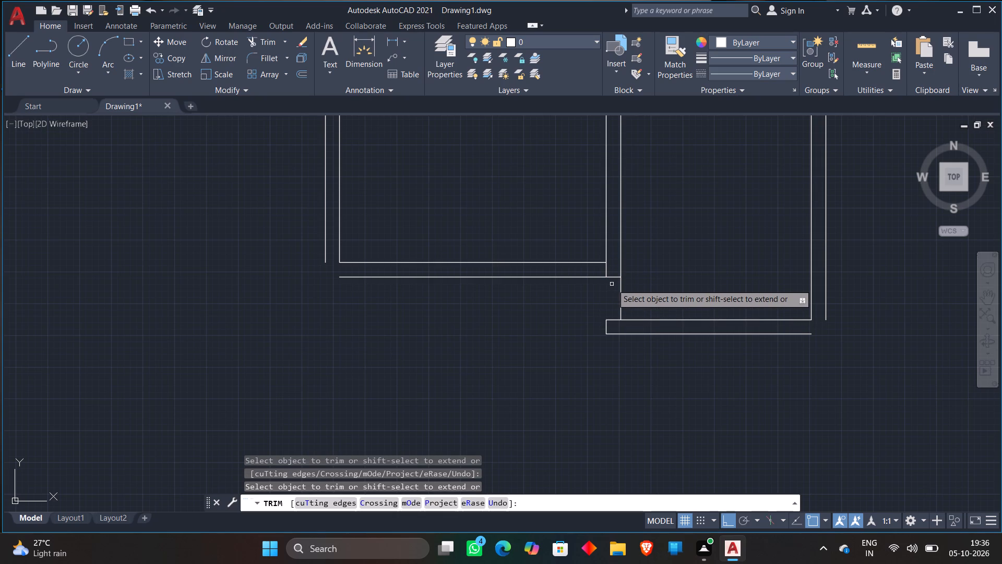
click(621, 289)
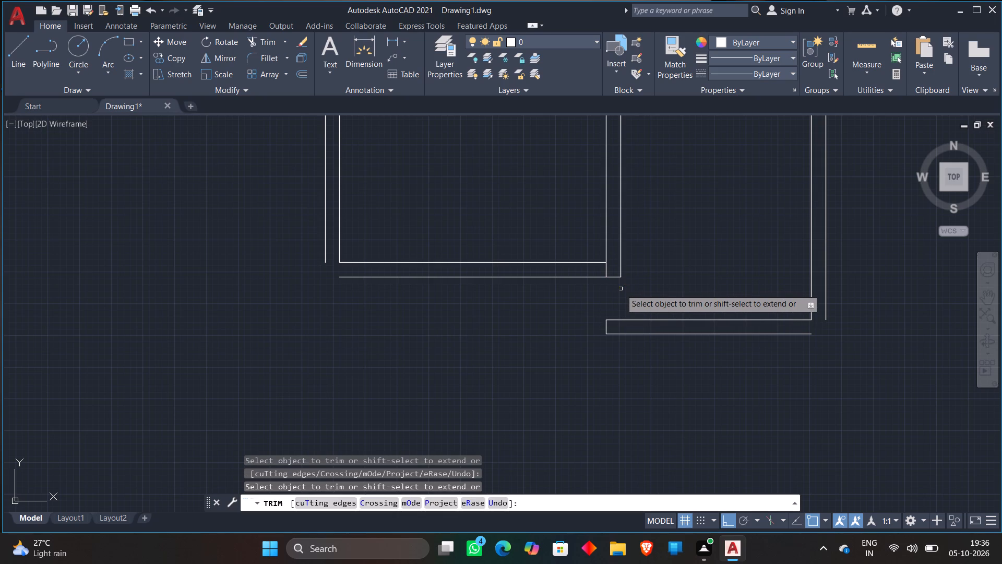
key(Escape)
Extend the small corner room's outer right wall line down to its outer bottom wall line.
scroll(631, 262, down, 1)
middle_click(710, 264)
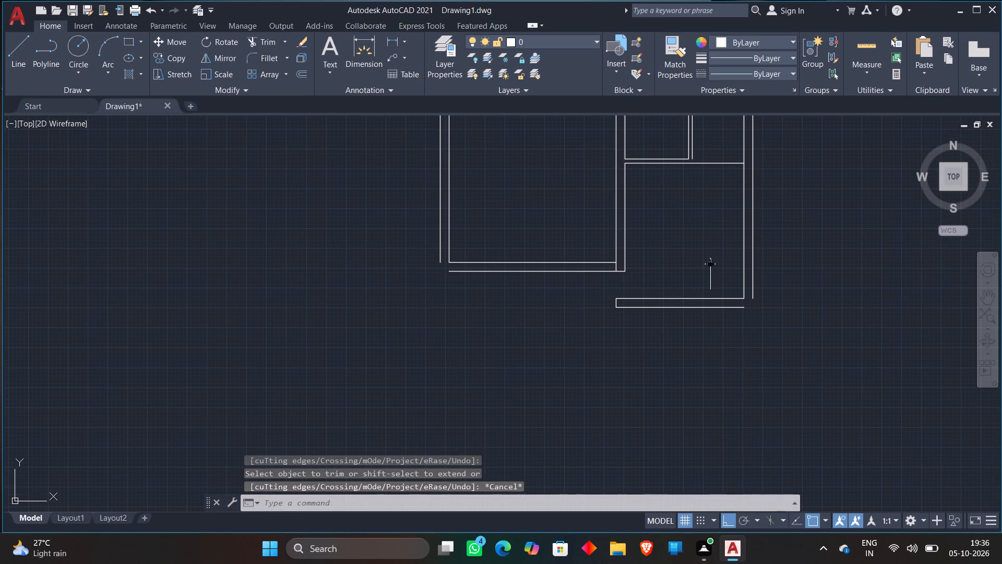
scroll(700, 230, down, 1)
scroll(693, 198, up, 2)
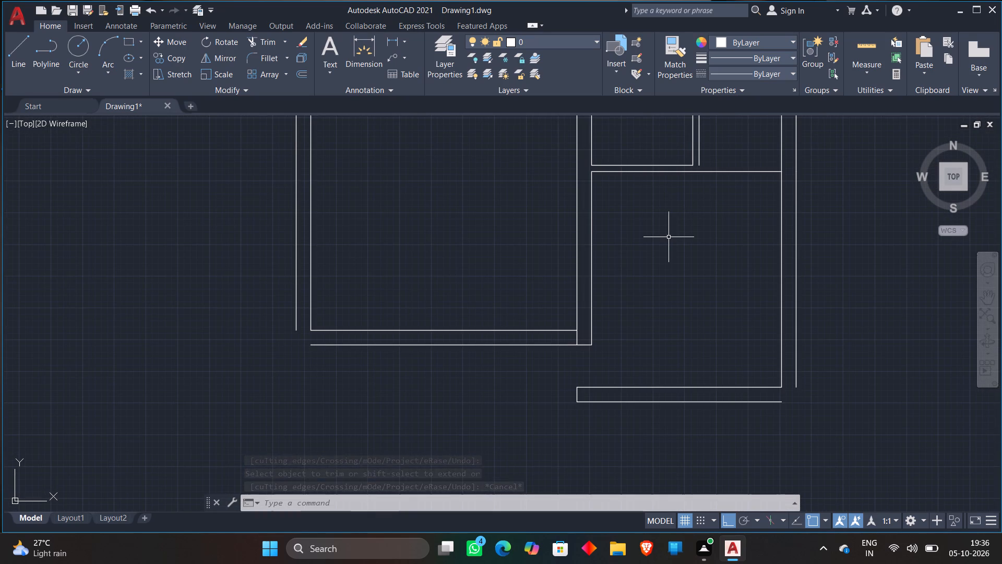
text(ex)
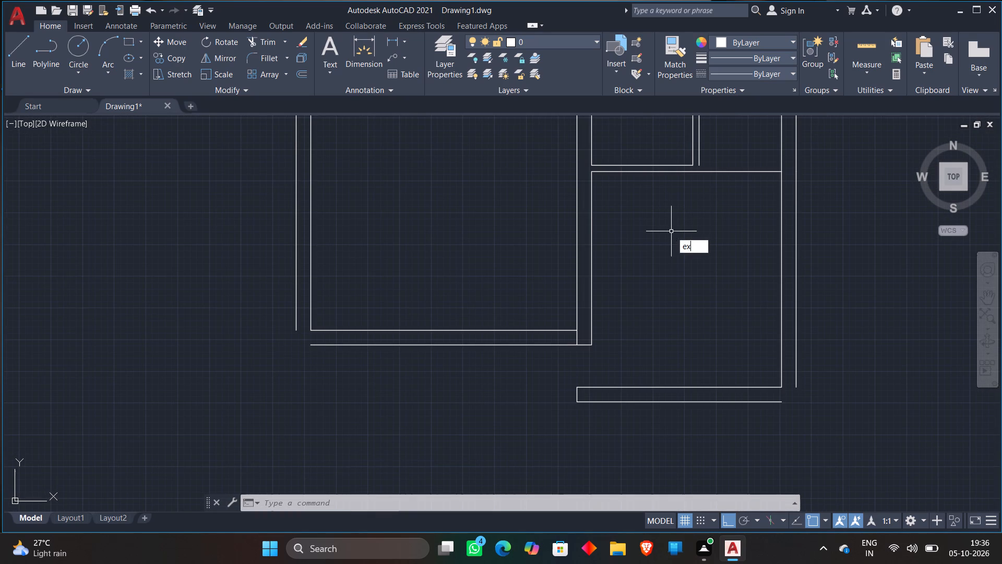
key(Return)
click(698, 161)
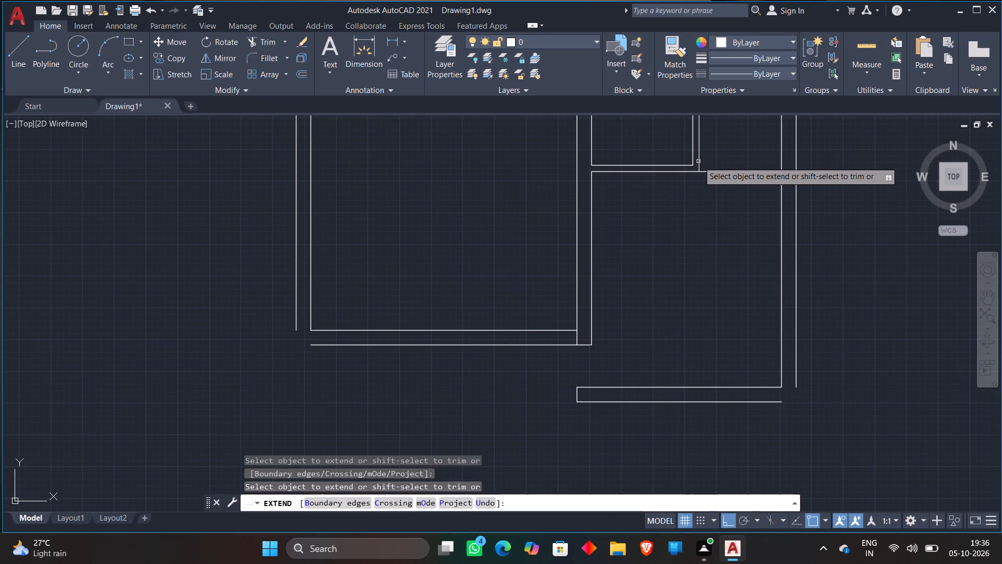
key(Escape)
Trim the small corner room's outer bottom line where it runs past its outer right wall line.
text(tr)
key(Return)
click(727, 153)
click(719, 203)
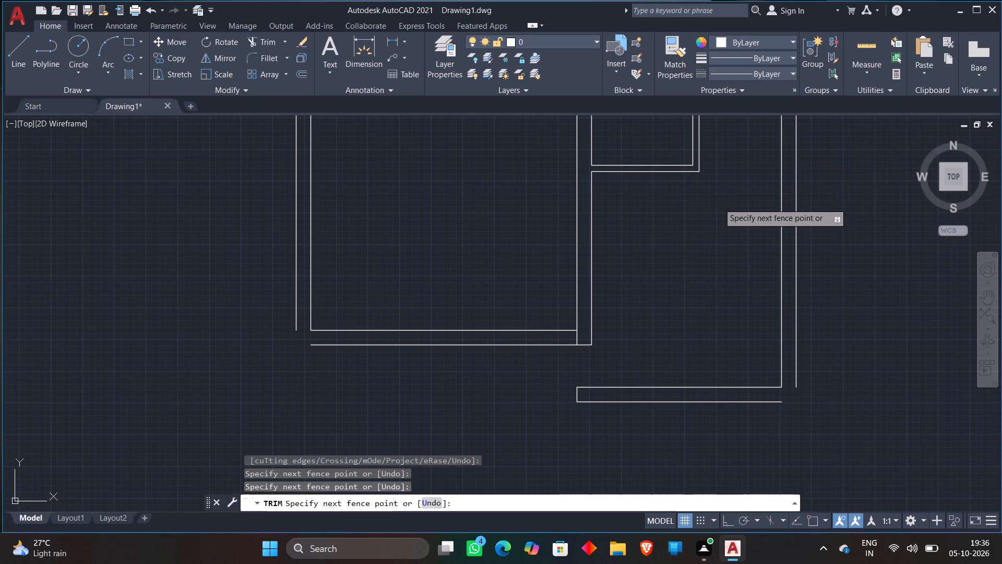
key(Escape)
Draw a line 340 down from the right end of the opening wall's lower line, continuing 370 leftward.
scroll(719, 203, down, 1)
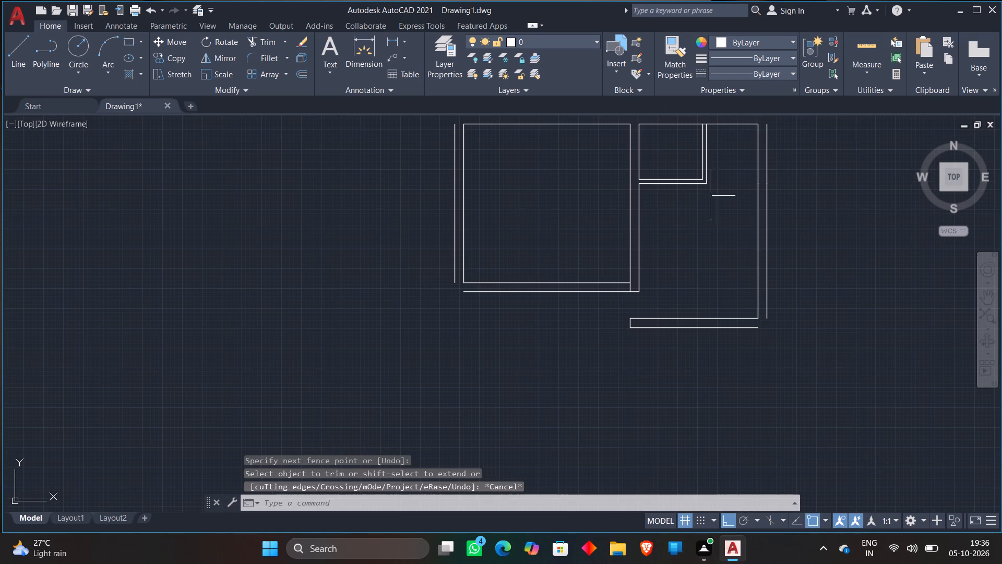
middle_drag(683, 246, 709, 162)
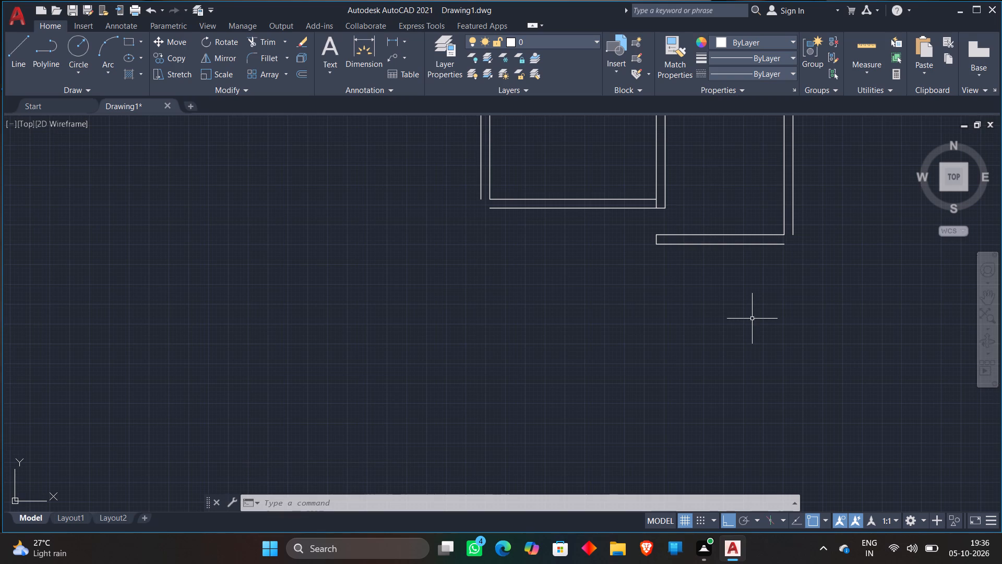
key(l)
key(Return)
click(777, 249)
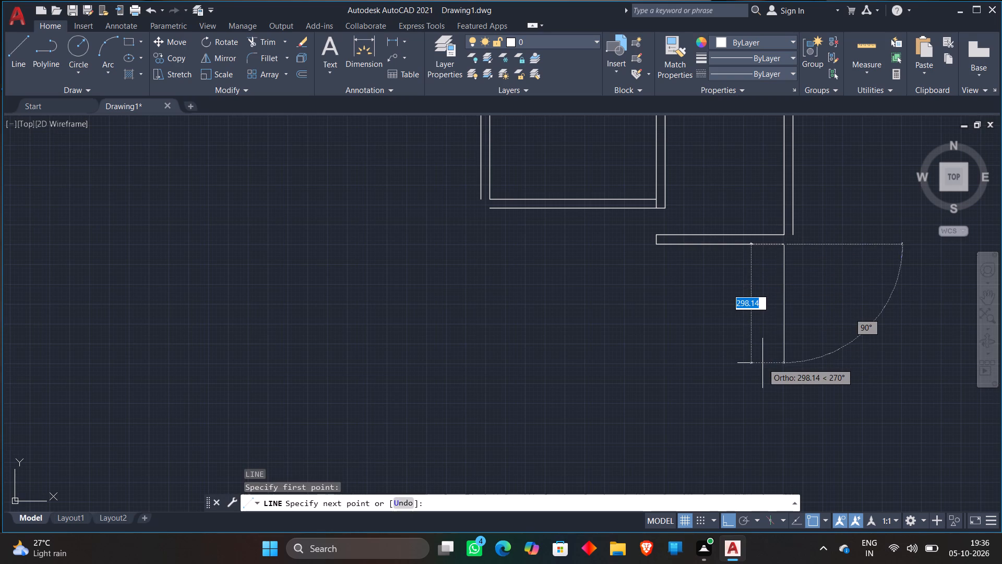
text(340)
key(Return)
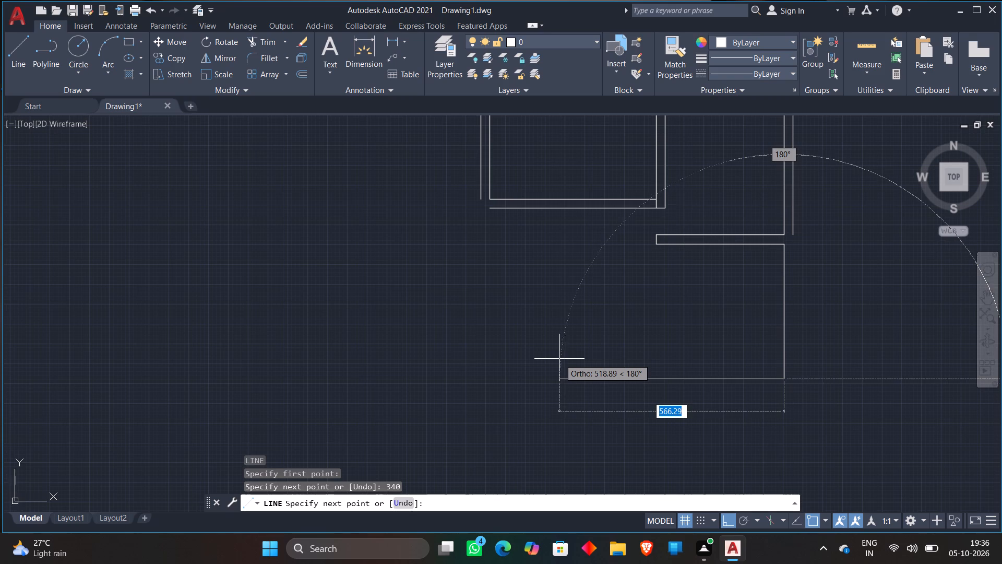
scroll(559, 359, down, 2)
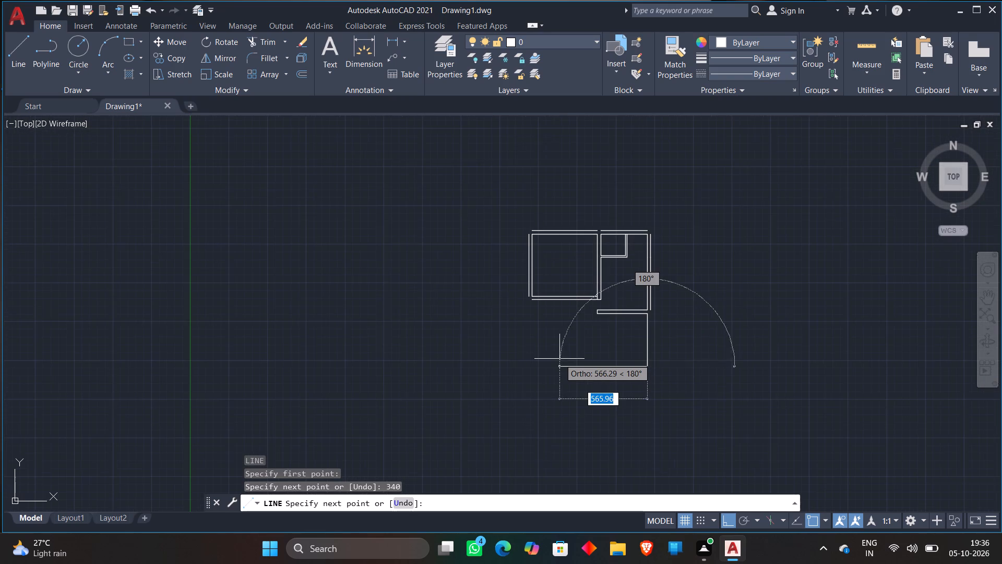
text(370)
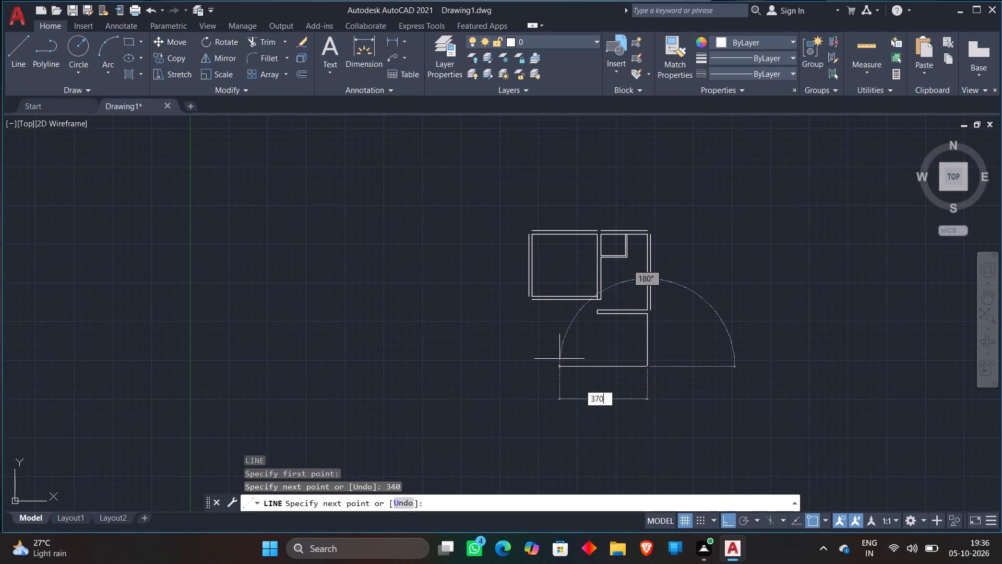
key(Return)
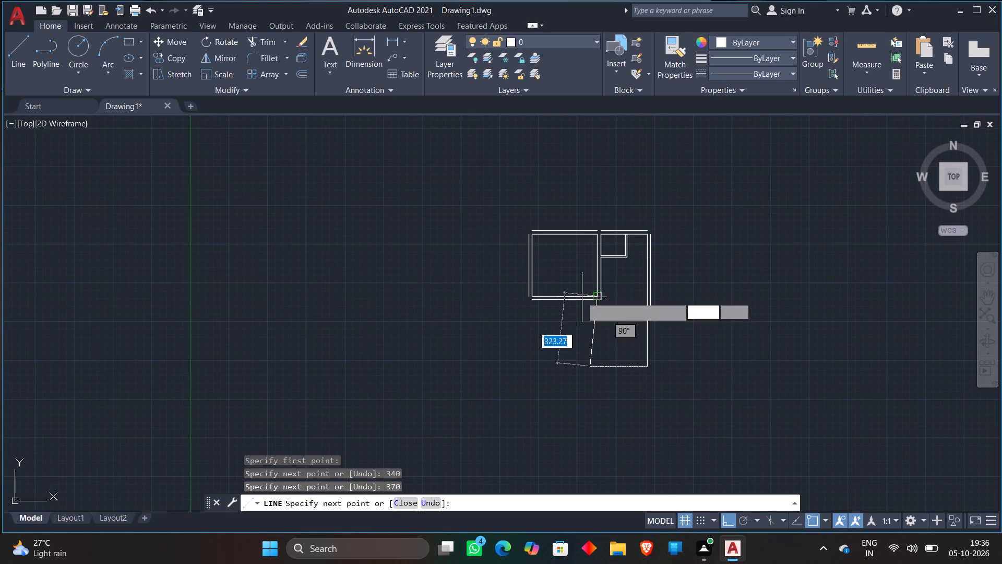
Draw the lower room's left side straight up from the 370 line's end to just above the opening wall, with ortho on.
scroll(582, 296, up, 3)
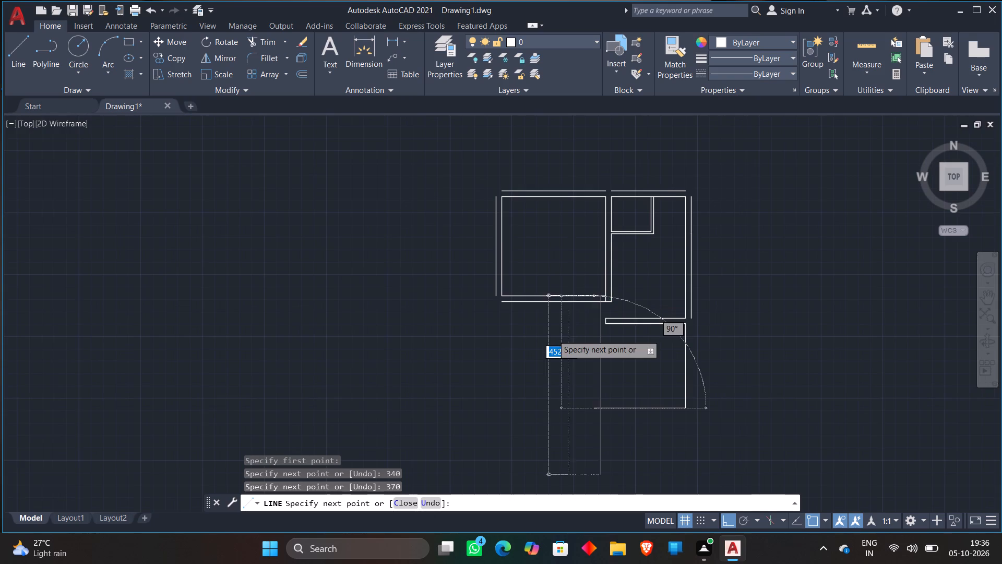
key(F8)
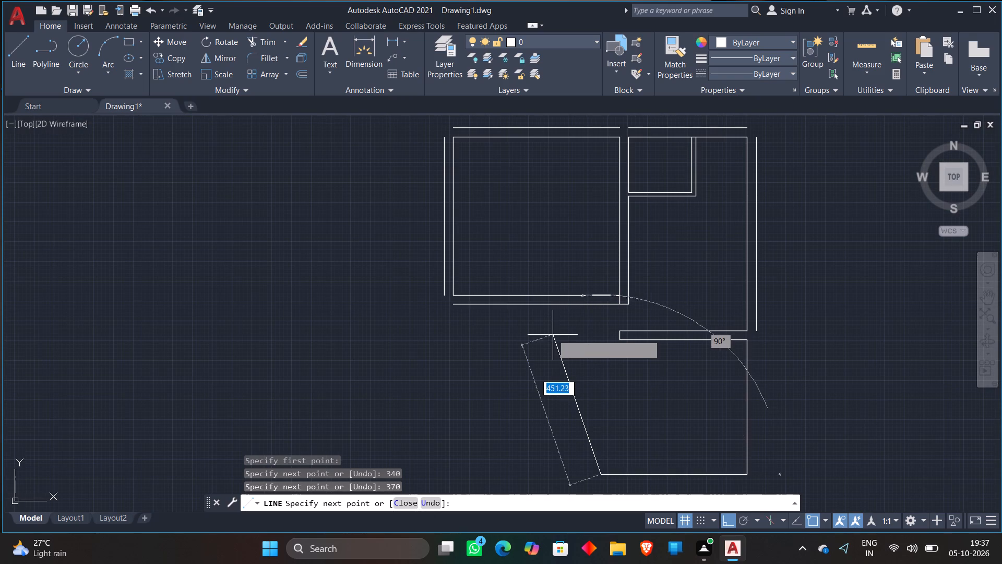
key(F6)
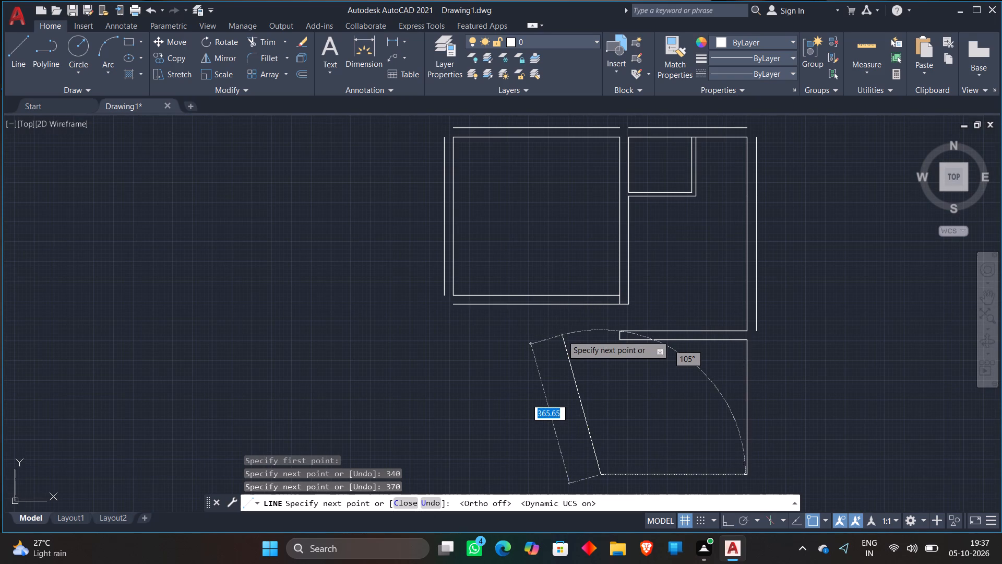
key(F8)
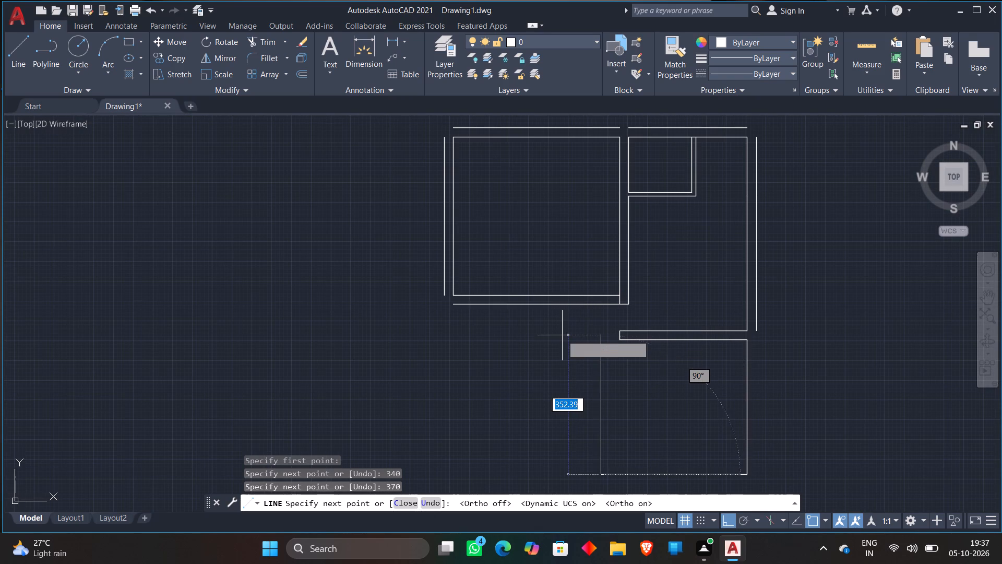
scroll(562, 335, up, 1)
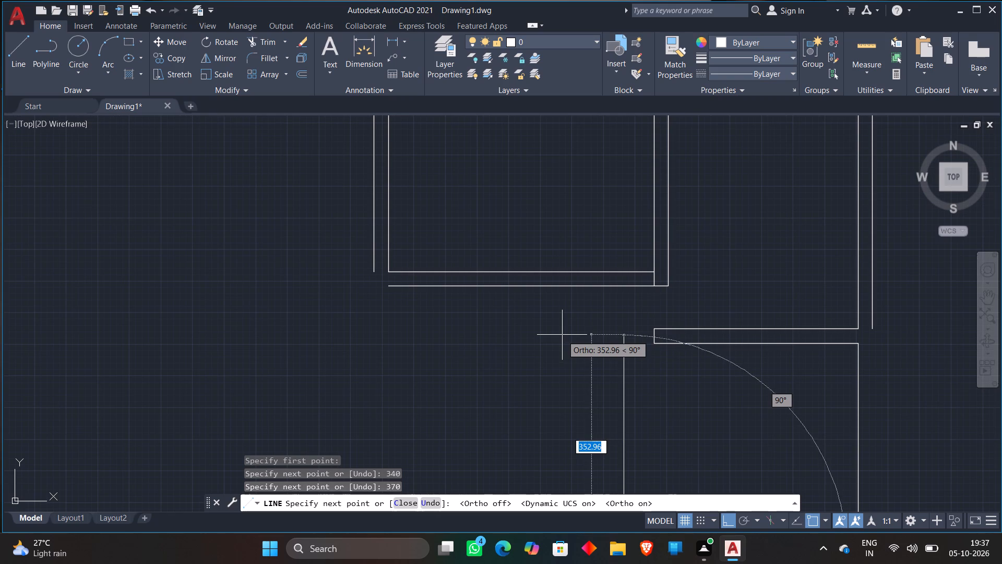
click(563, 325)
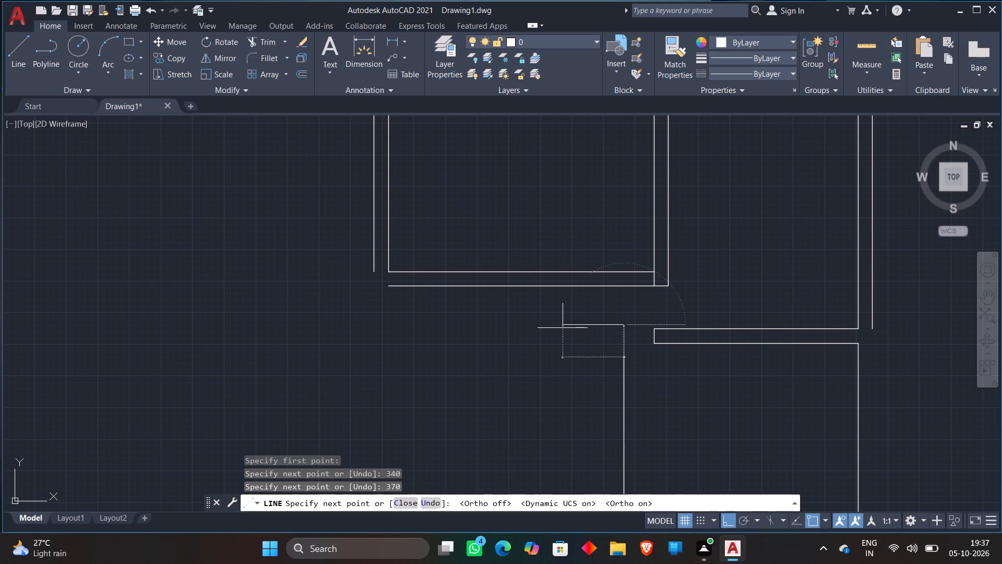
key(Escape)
Offset the lower room's right and bottom lines outward by 22.86.
scroll(565, 324, down, 1)
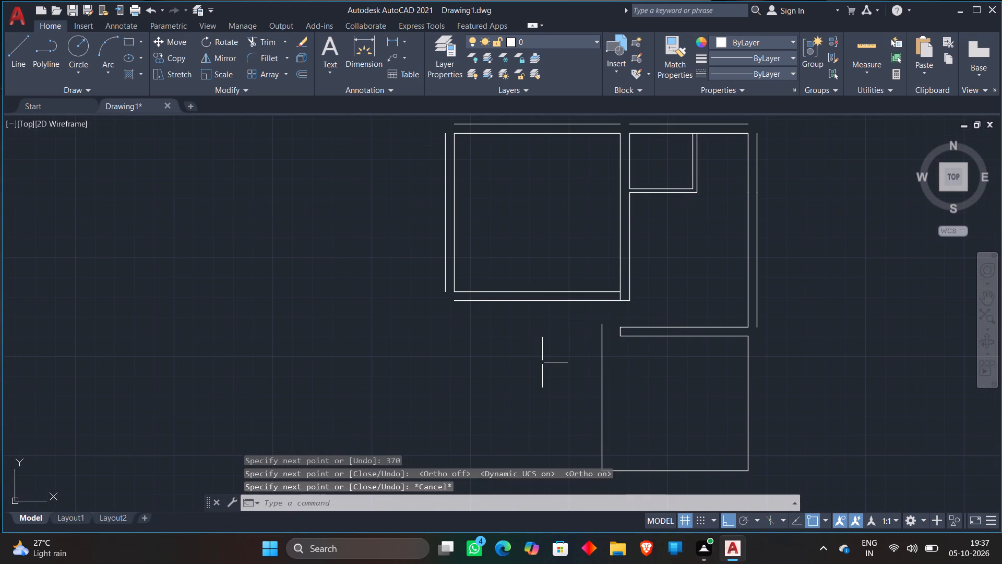
middle_drag(542, 363, 514, 290)
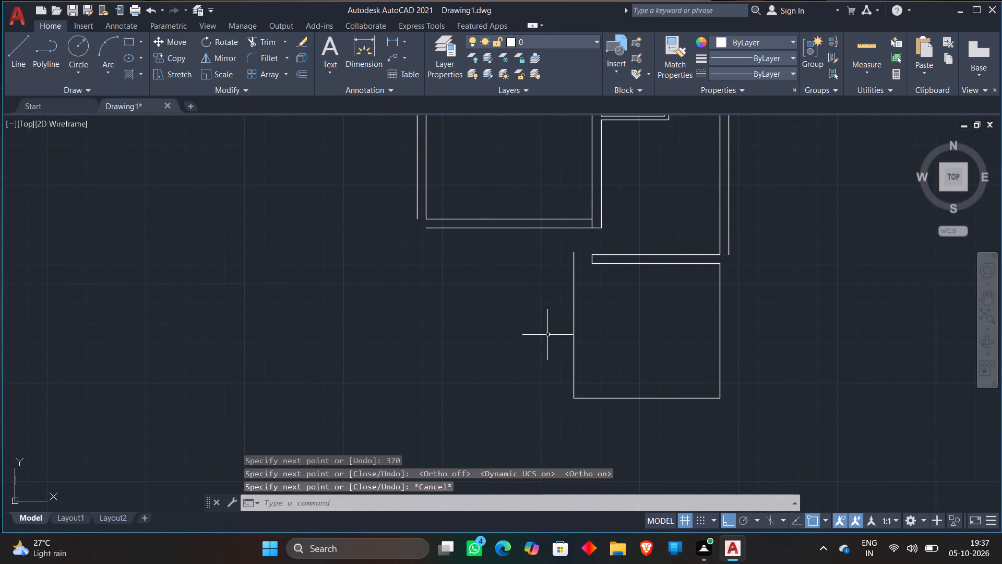
key(o)
key(Return)
text(22)
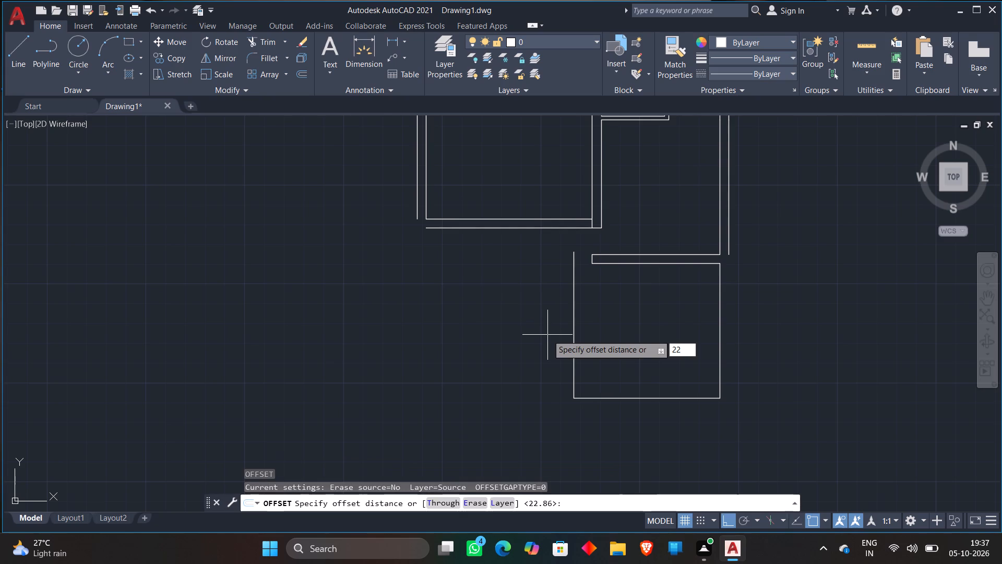
text(.86)
key(Return)
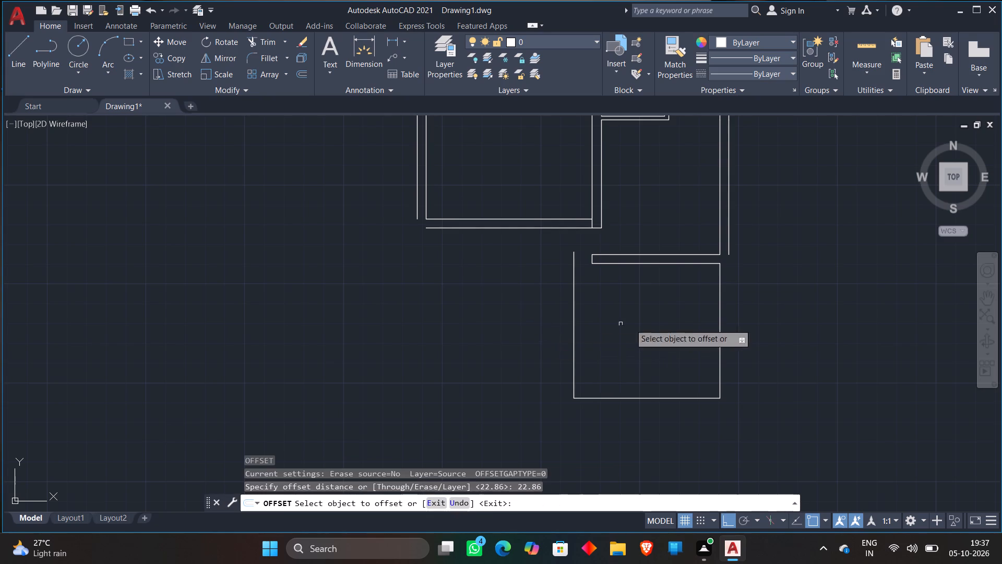
click(721, 327)
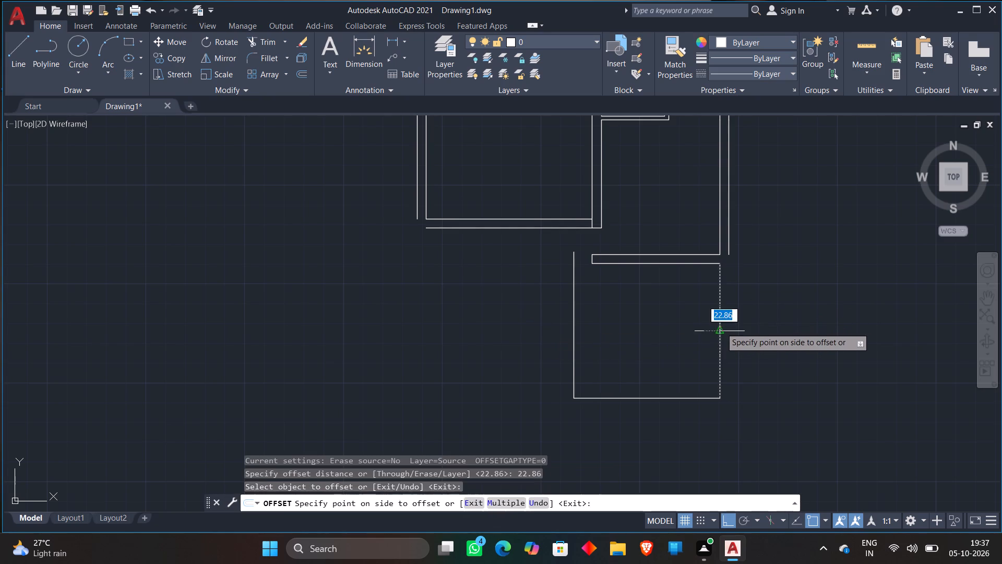
click(730, 325)
click(685, 398)
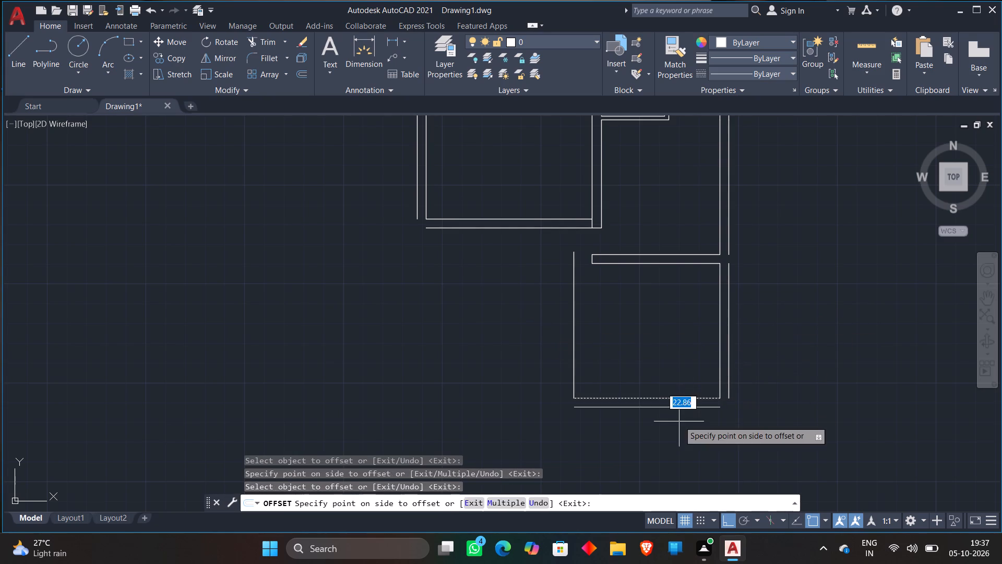
click(679, 421)
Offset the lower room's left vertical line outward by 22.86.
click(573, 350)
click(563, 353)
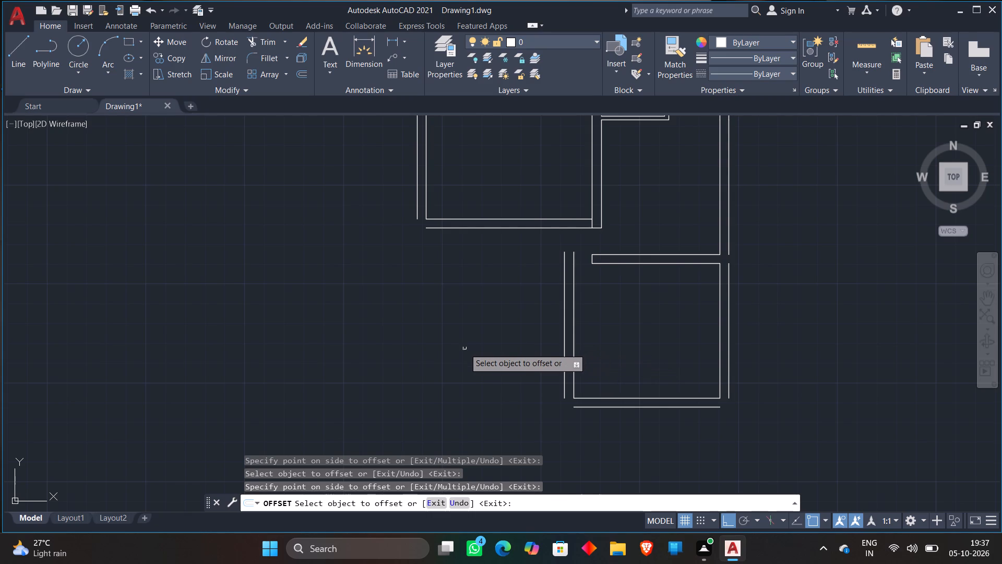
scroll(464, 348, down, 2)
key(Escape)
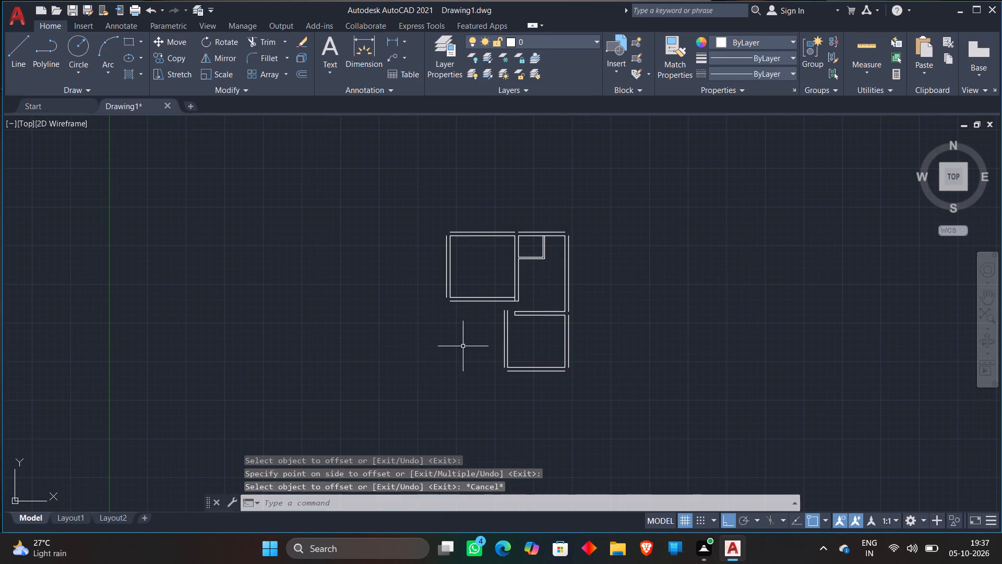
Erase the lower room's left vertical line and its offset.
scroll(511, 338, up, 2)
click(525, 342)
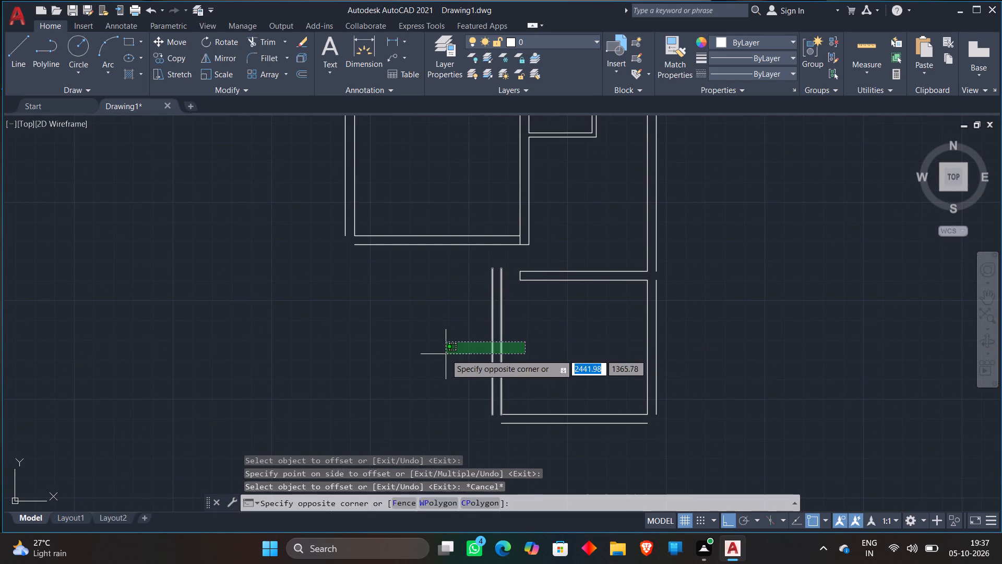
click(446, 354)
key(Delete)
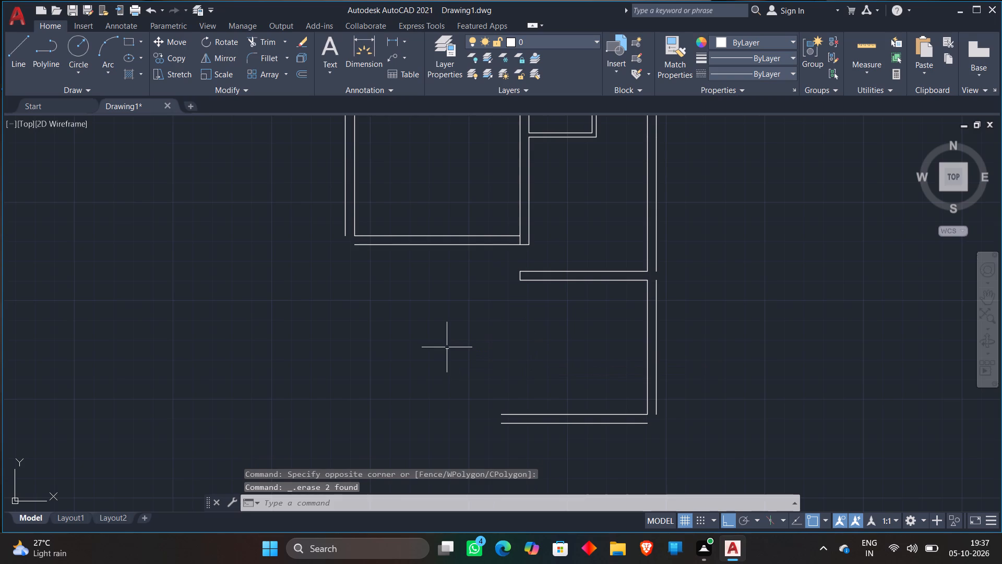
Draw a line 200 down from the left end of the large room's outer bottom line, continuing rightward into the lower room.
key(l)
key(Return)
click(357, 246)
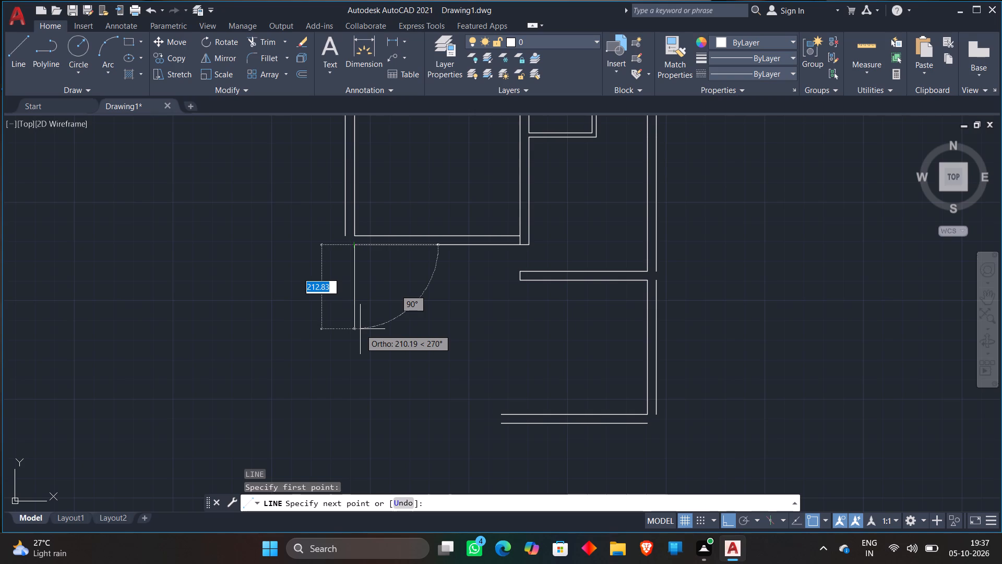
text(200)
key(Return)
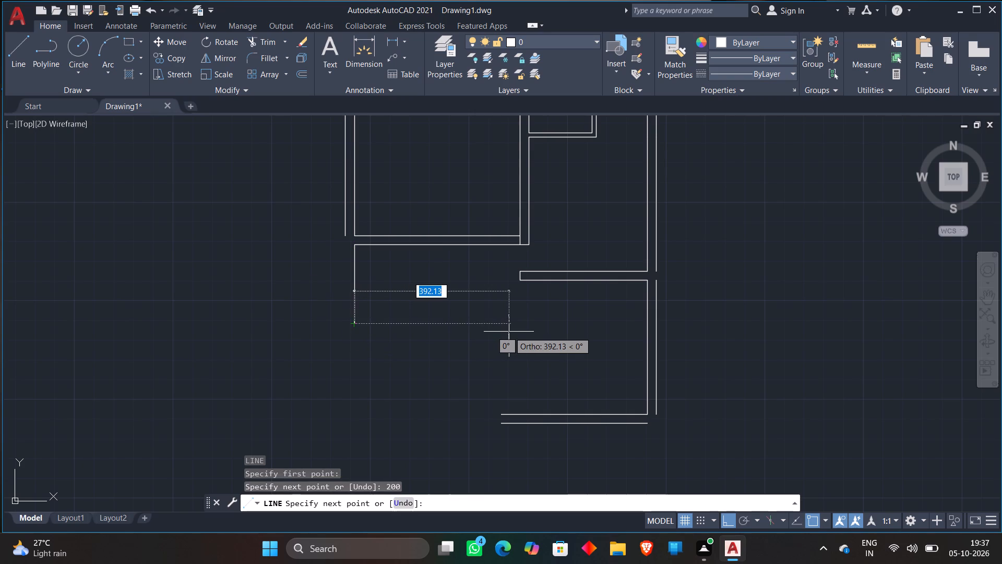
click(575, 332)
key(Escape)
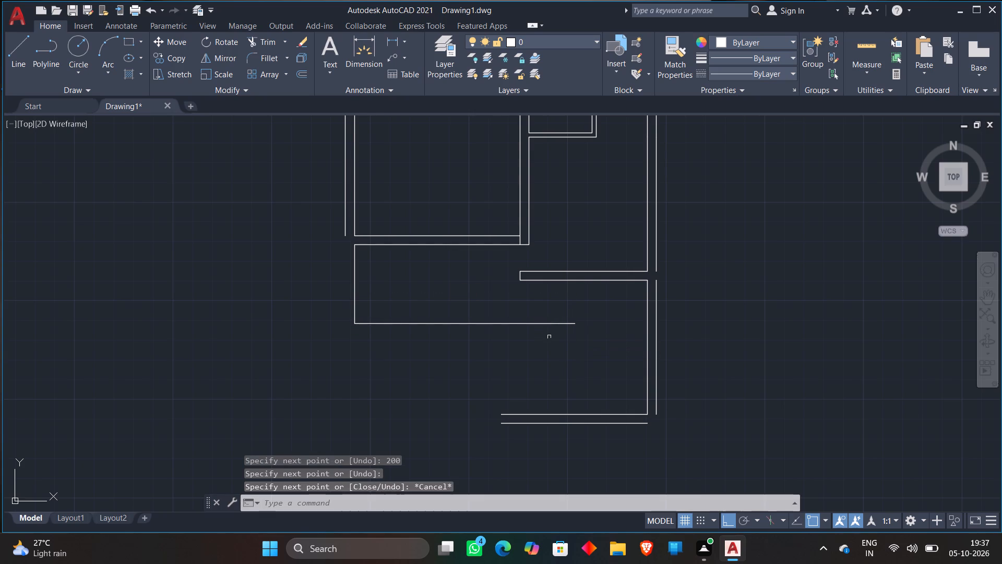
Offset the new horizontal line below the large room downward by 22.86.
key(o)
key(Return)
text(22.86)
key(Return)
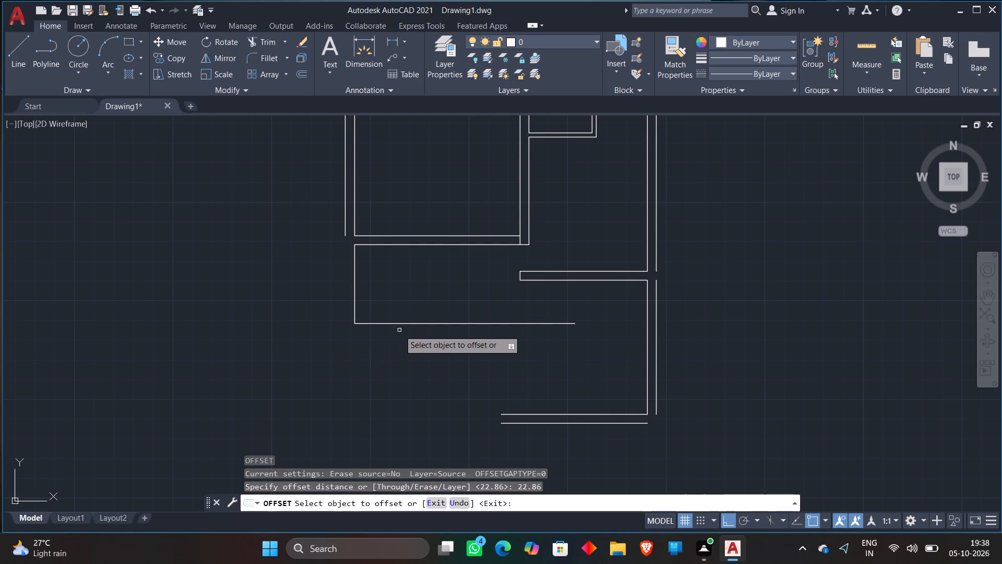
click(399, 325)
click(386, 343)
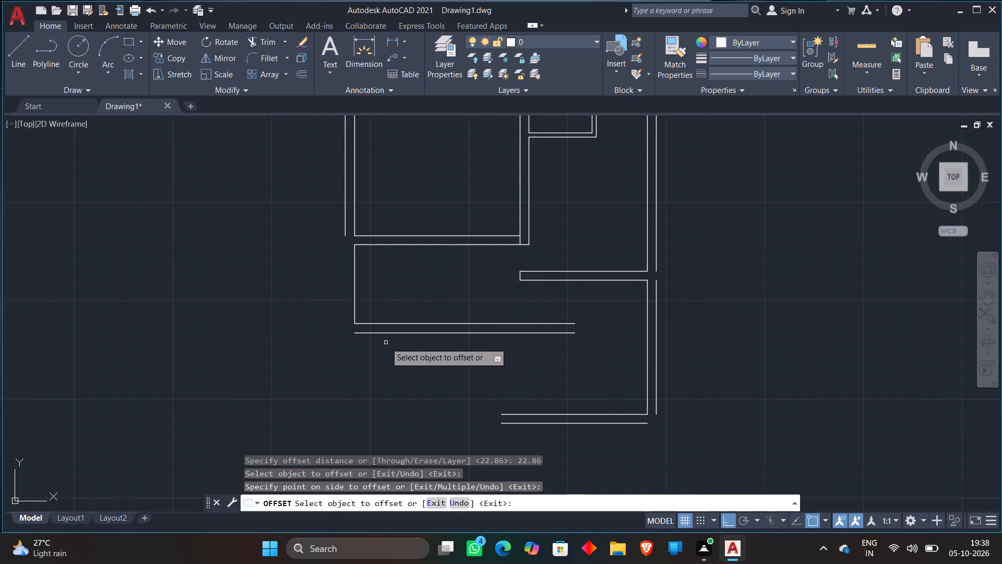
key(Escape)
Draw the new lower-left room's left and bottom sides, 320 down from the lower wall line's left end and 320 rightward.
middle_drag(306, 366, 303, 263)
key(l)
key(Return)
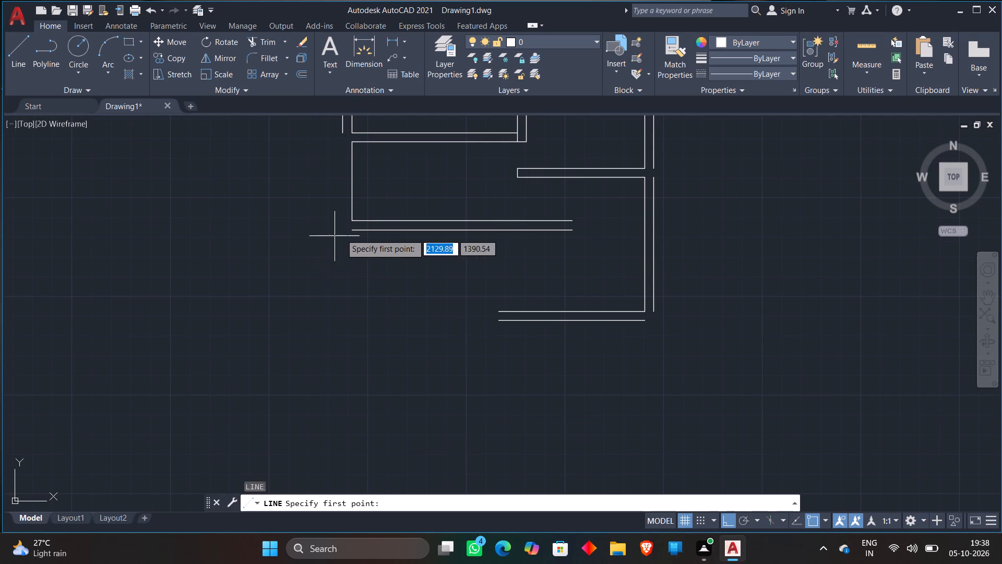
click(348, 233)
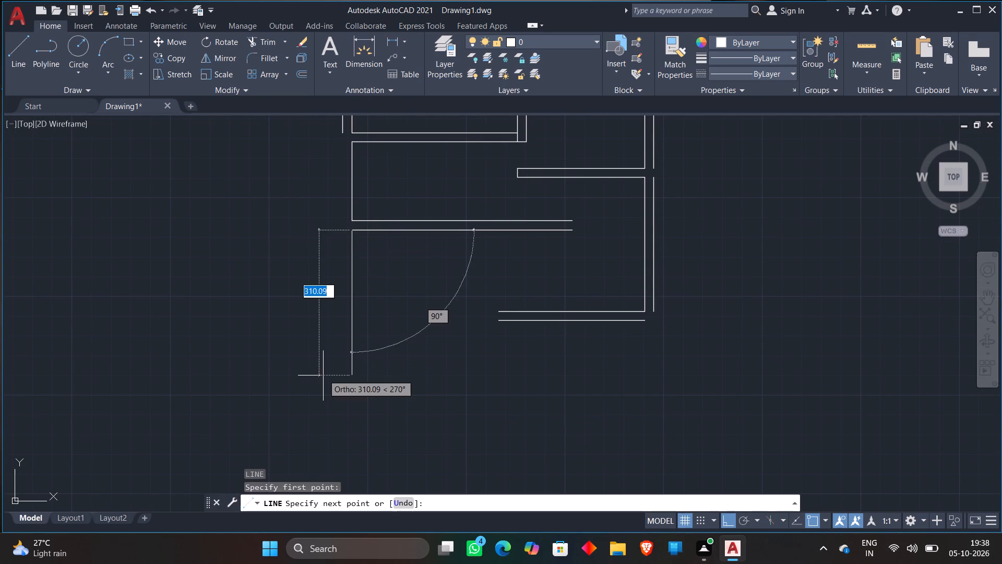
text(320)
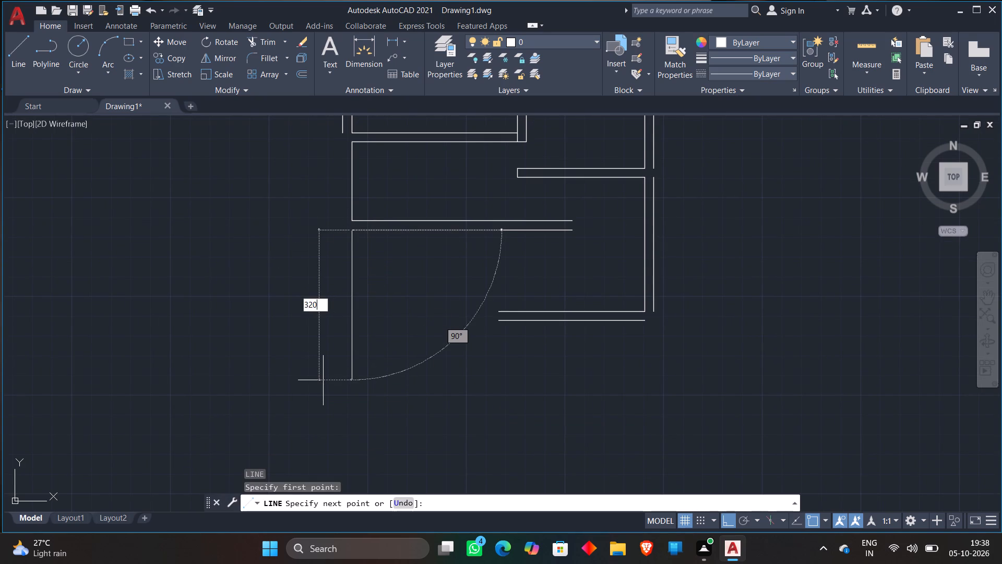
key(Return)
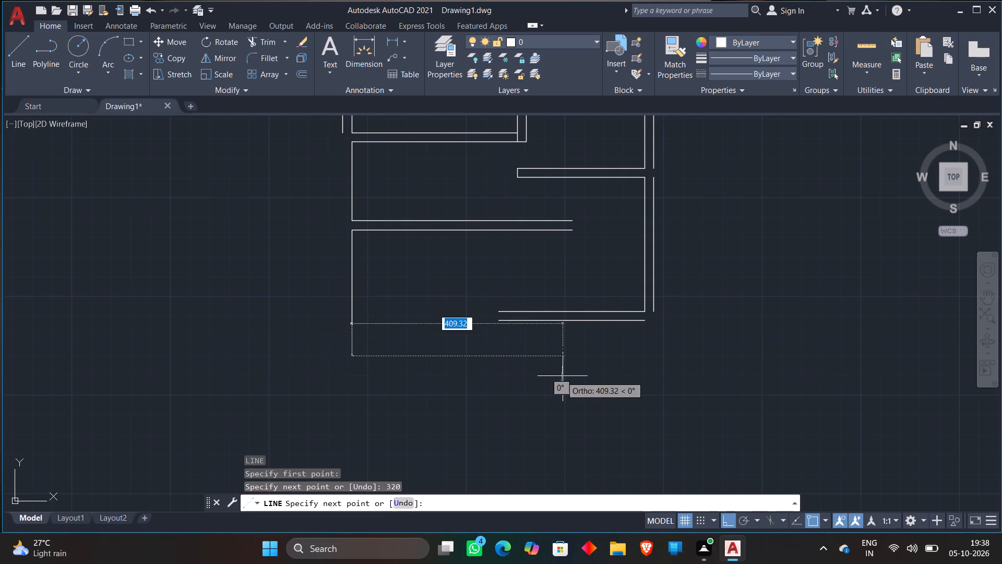
text(320)
key(Return)
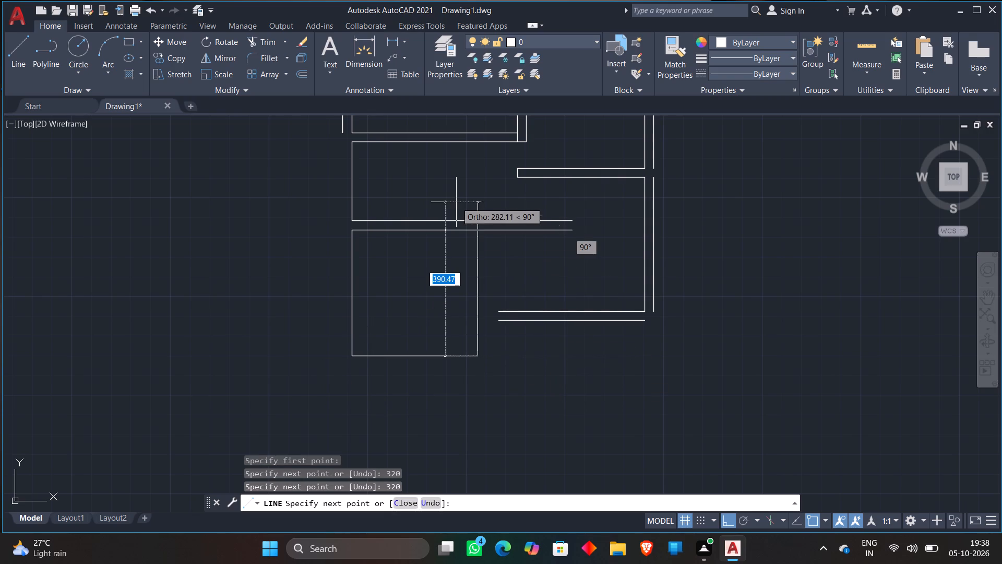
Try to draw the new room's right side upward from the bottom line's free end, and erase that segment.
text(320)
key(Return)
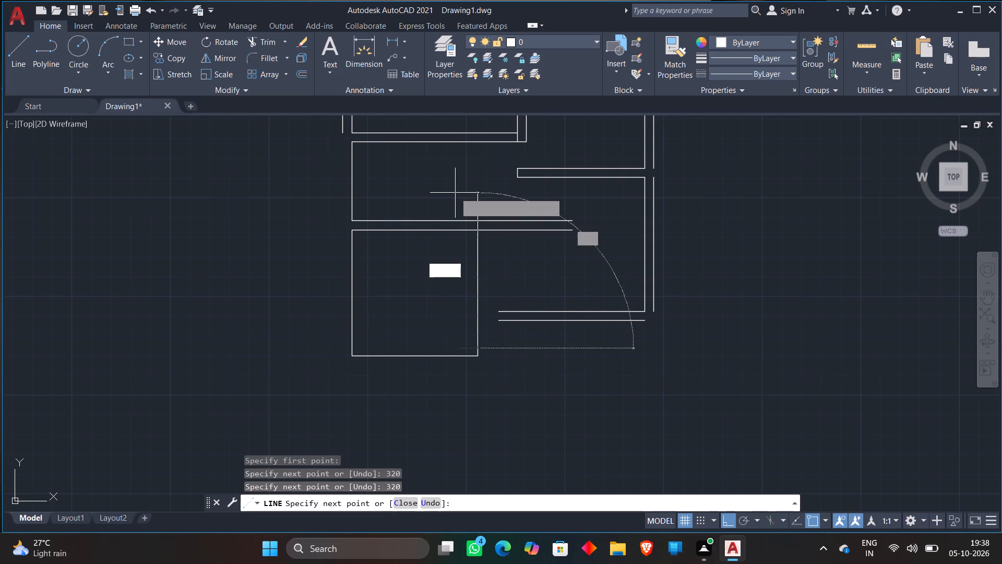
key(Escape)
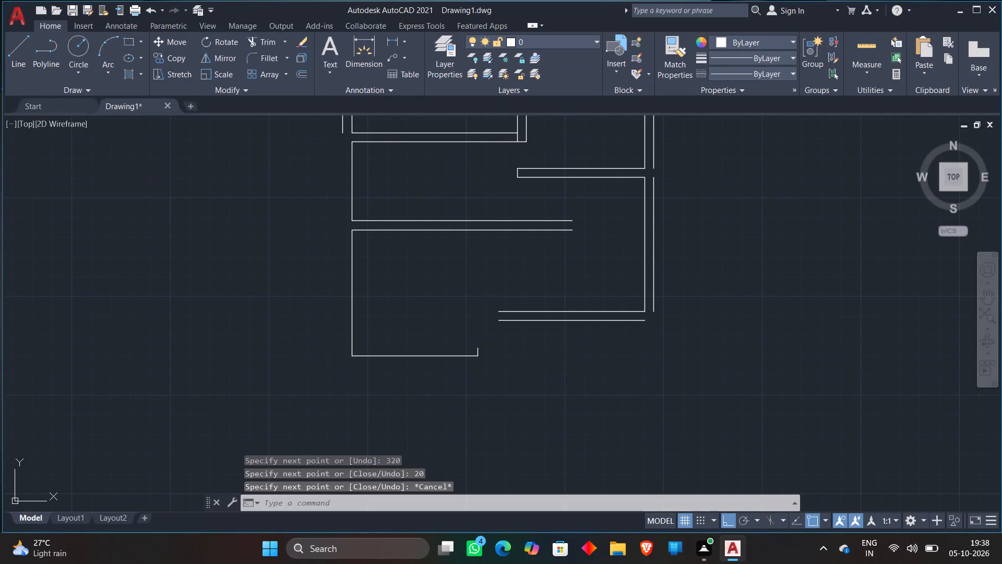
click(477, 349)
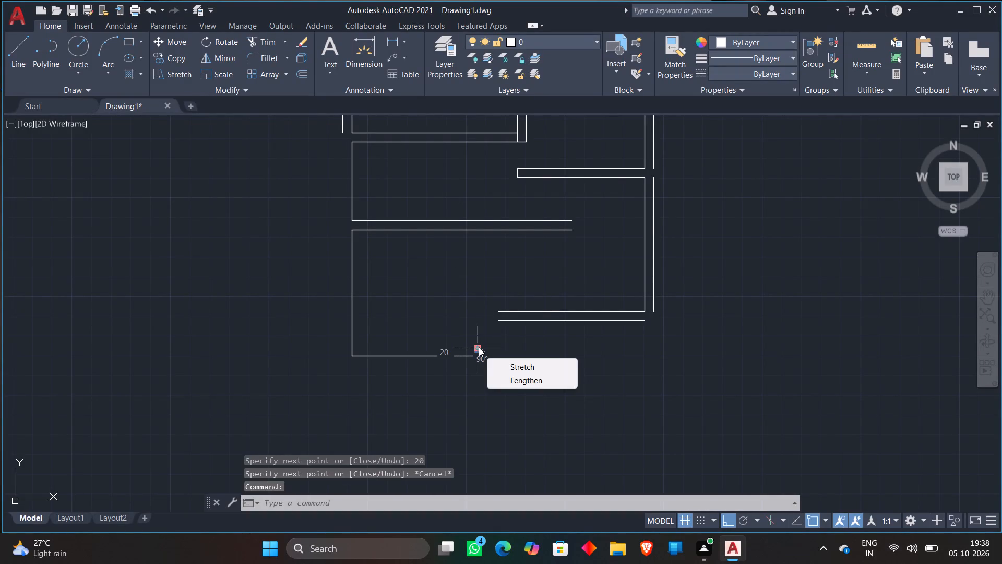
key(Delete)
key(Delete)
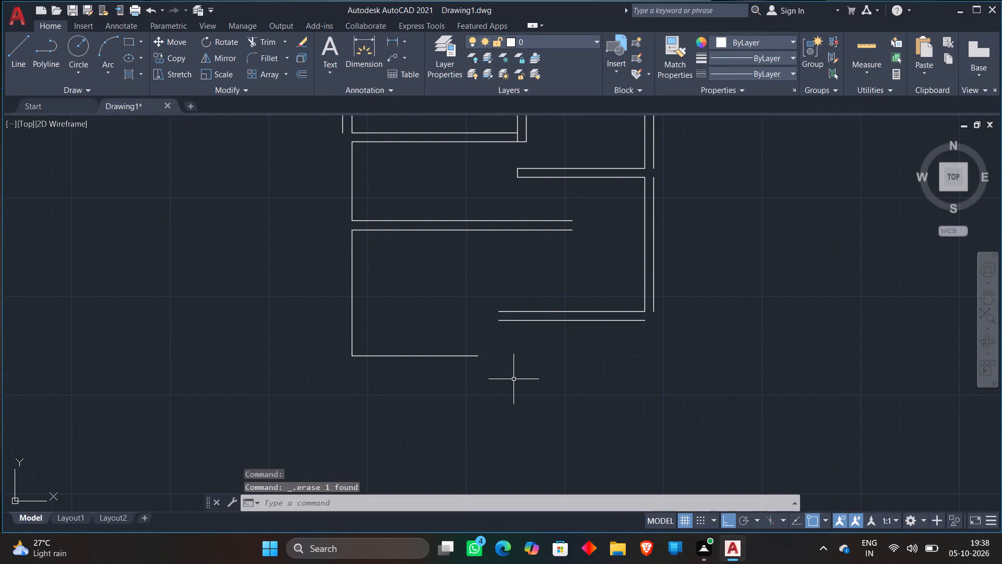
Draw a 320 vertical line upward from the bottom line's right end to close the square room.
key(l)
key(Return)
click(480, 354)
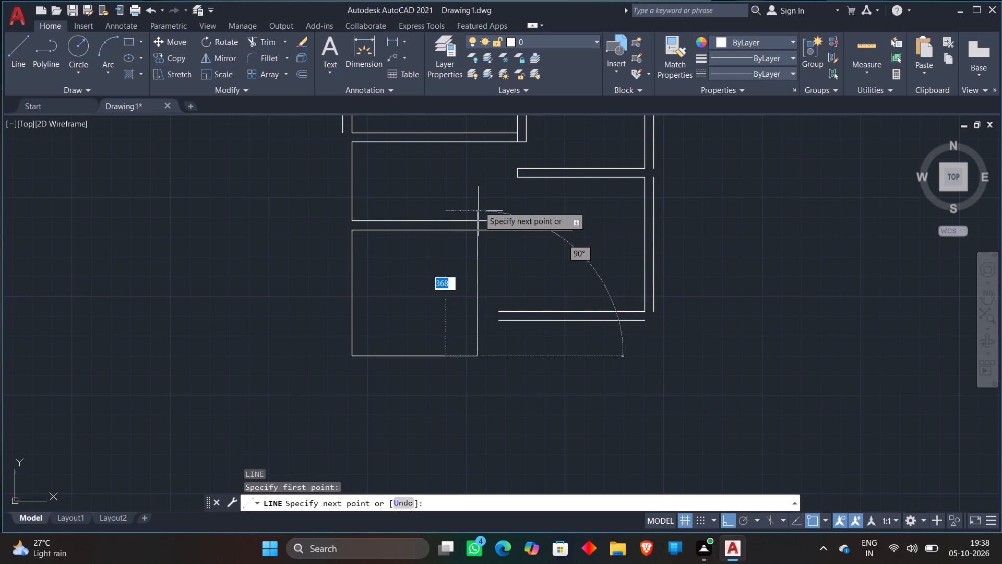
text(320)
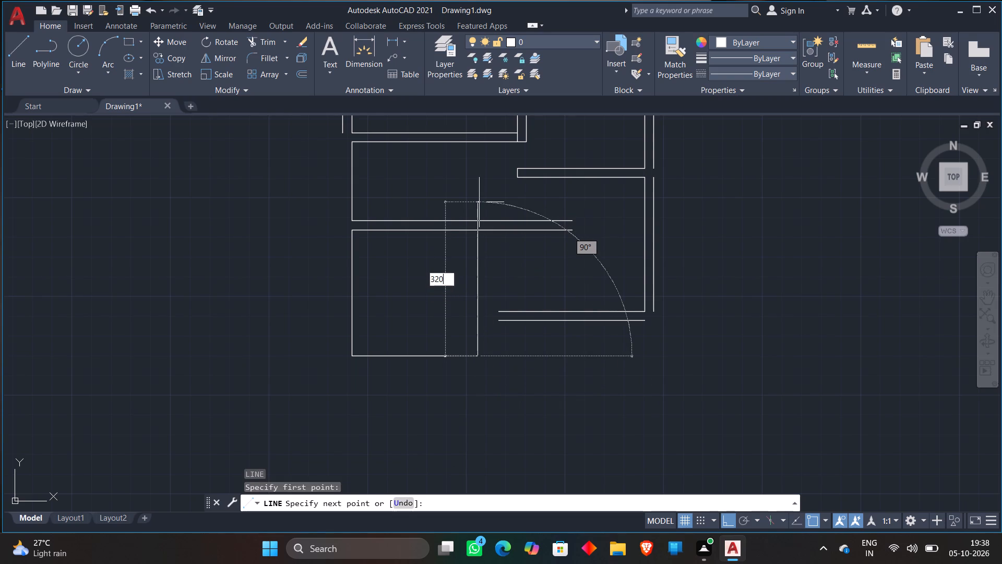
key(Return)
key(Escape)
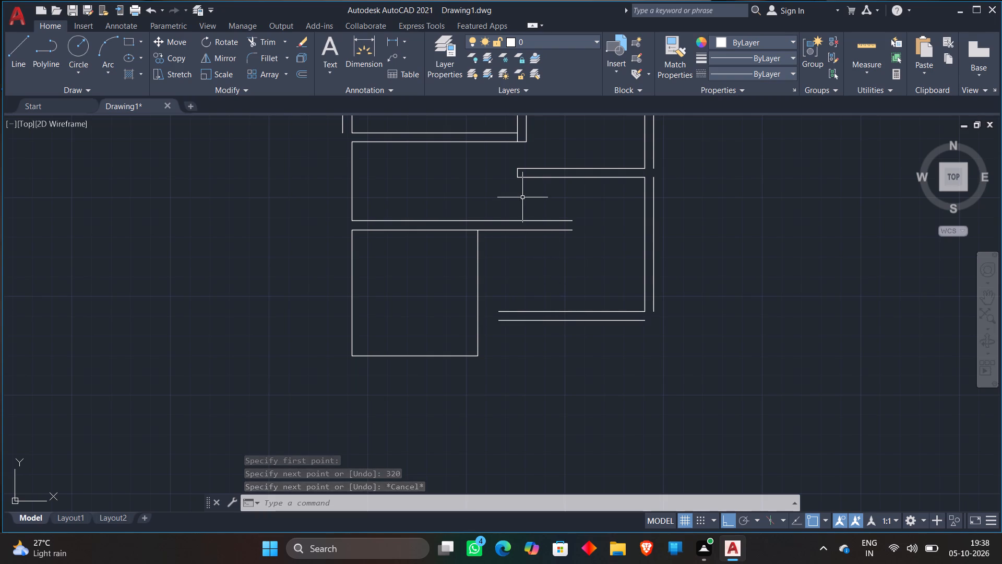
Extend the square room's right side up to the upper line of the wall above it.
text(ex)
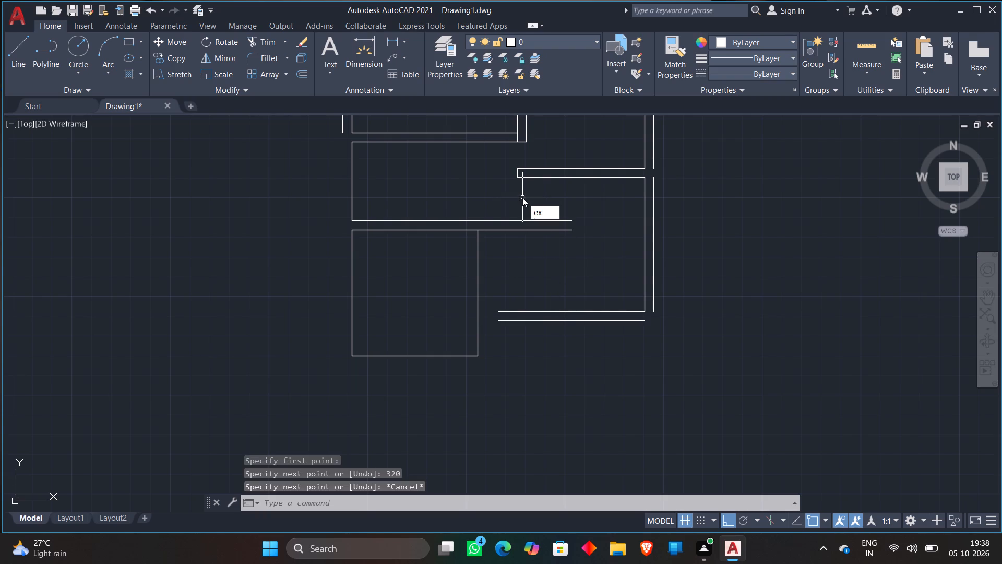
key(Return)
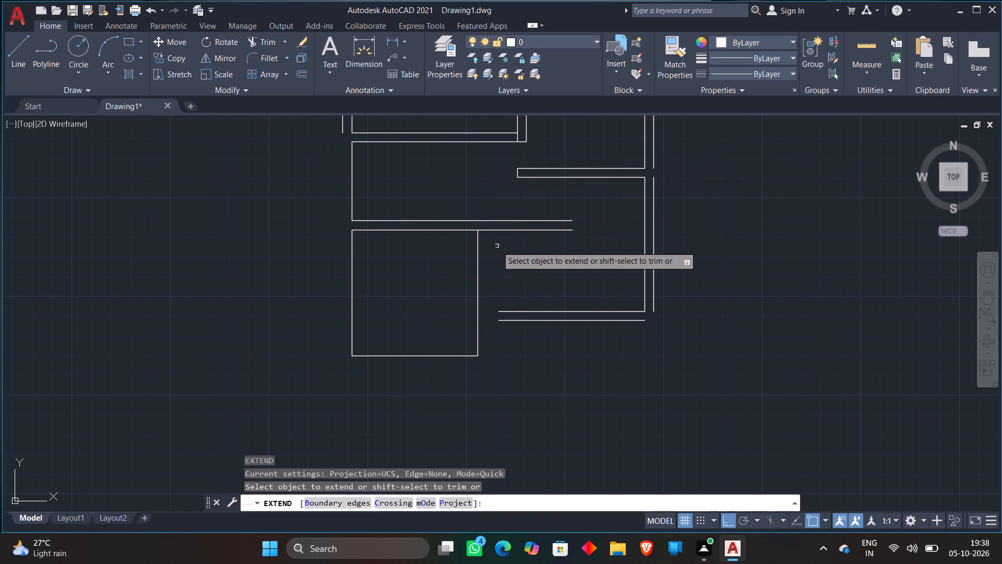
click(479, 244)
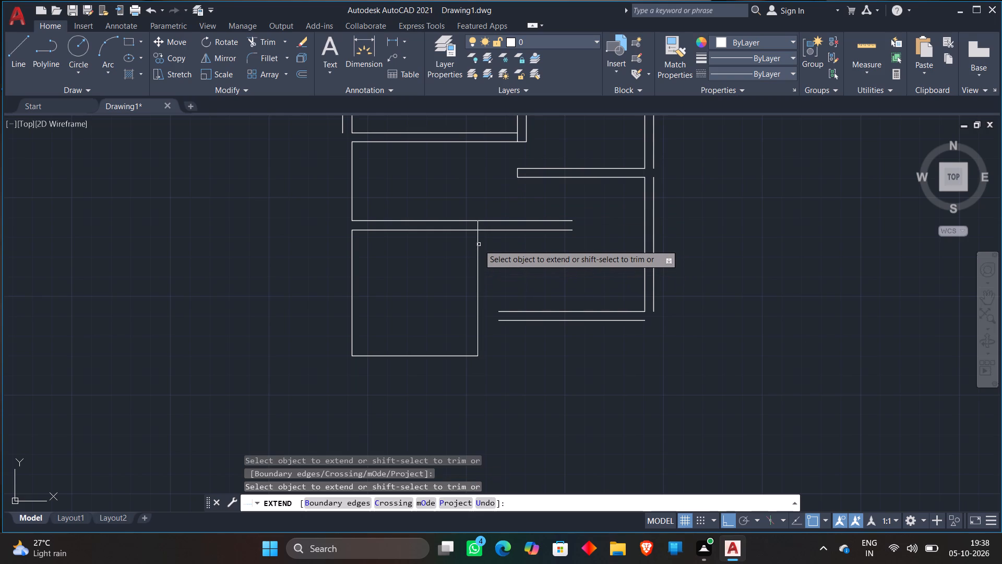
key(Escape)
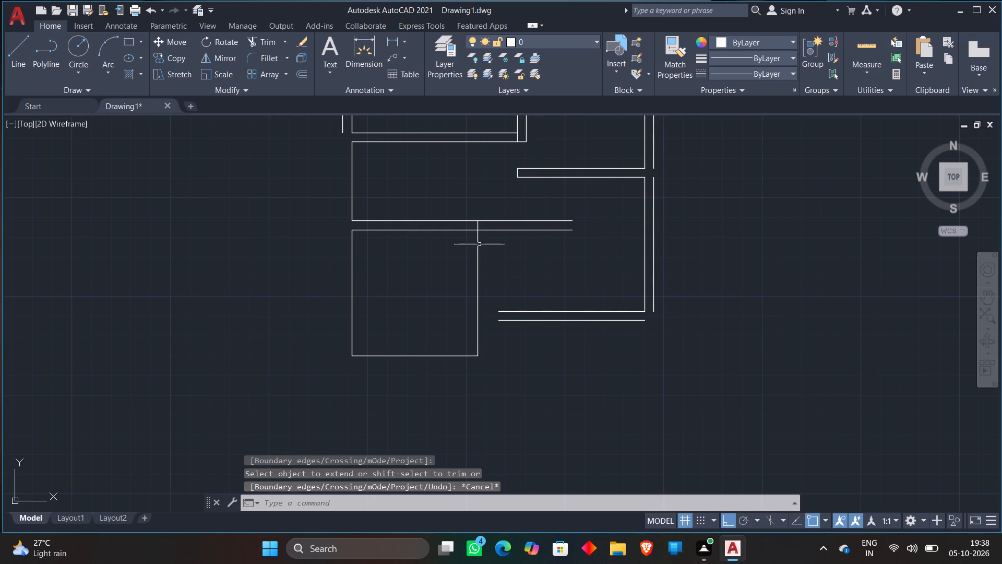
Trim both horizontal wall lines above the square room where they run past its right side.
key(e)
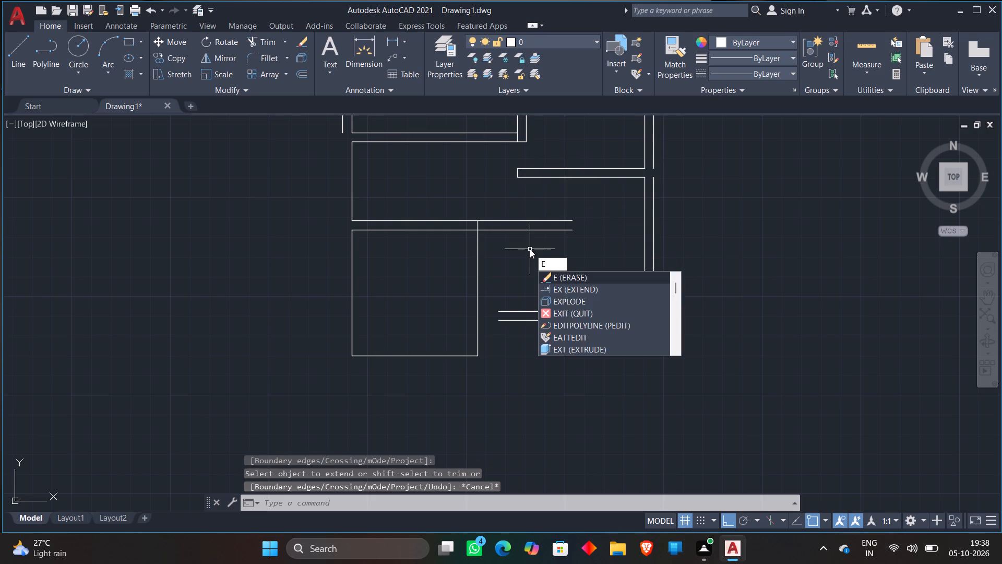
key(BackSpace)
text(tr)
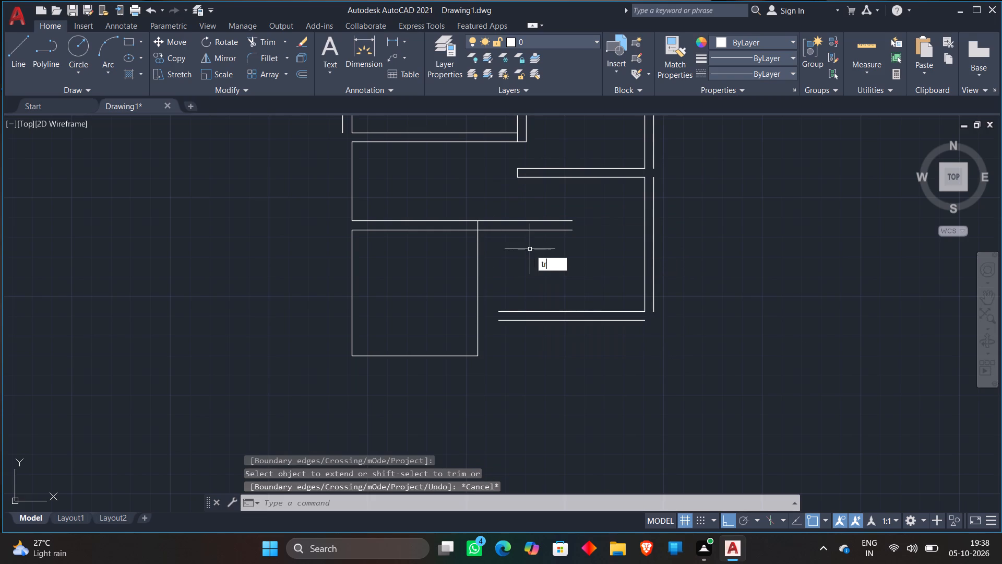
key(Return)
click(503, 205)
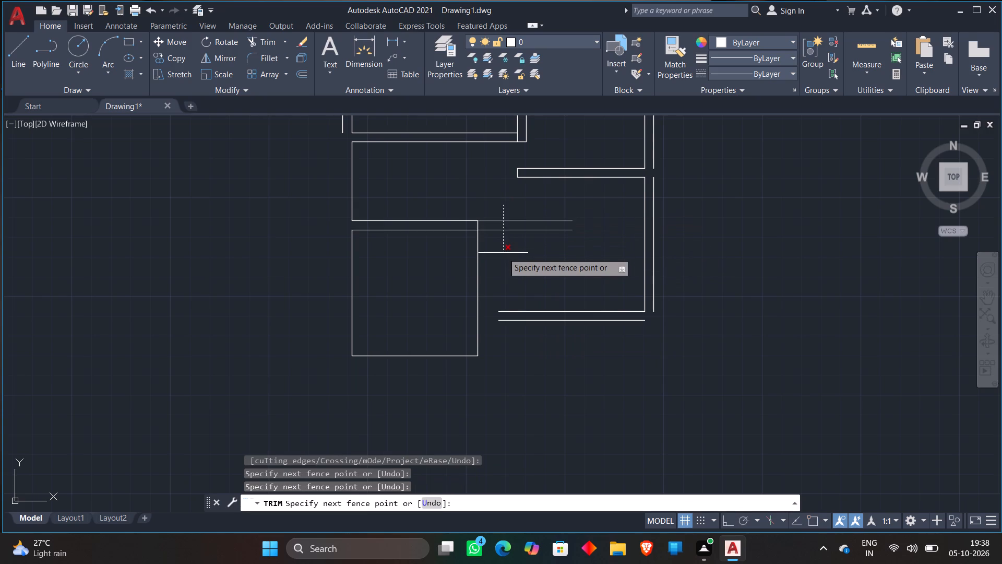
click(503, 253)
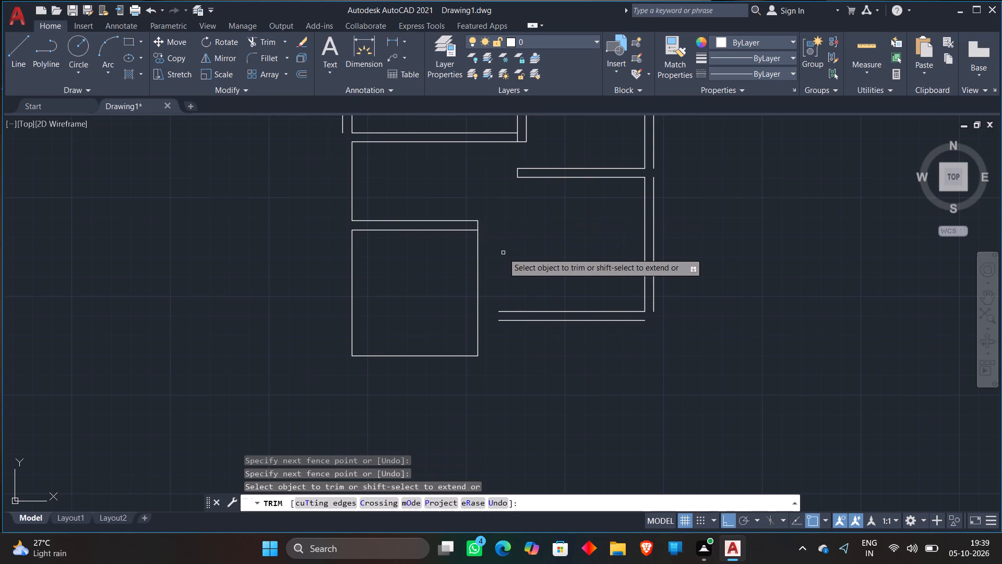
key(Escape)
Offset the left vertical line of the space above the square room outward by 22.86.
key(o)
key(Return)
text(22.86)
key(Return)
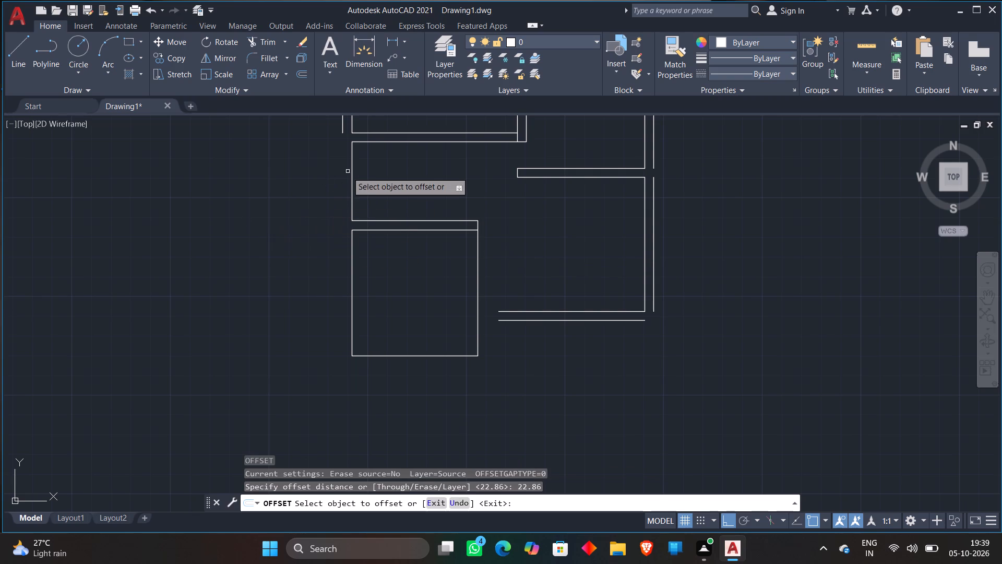
click(351, 183)
click(340, 183)
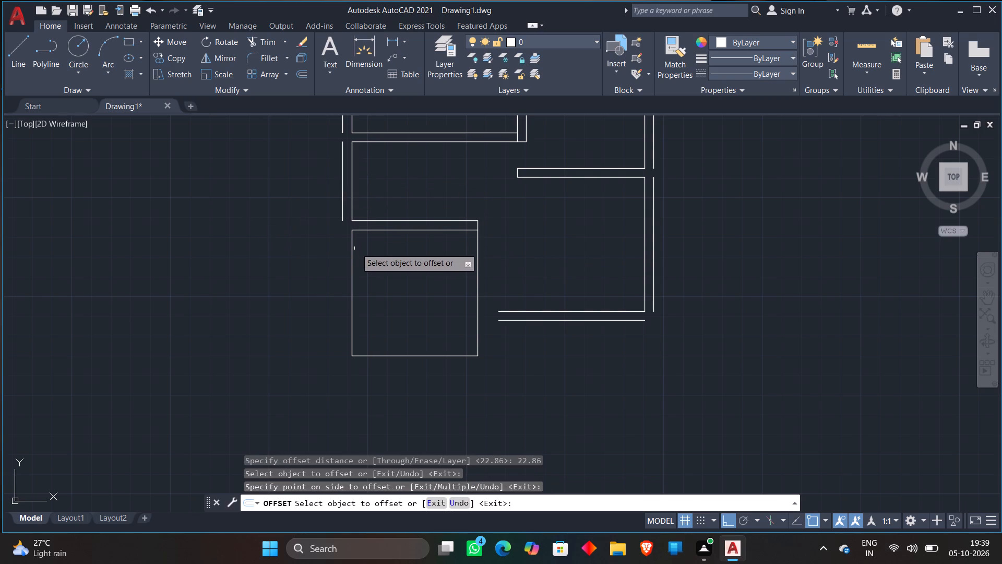
Offset the square room's left, bottom and right sides outward by 22.86.
click(351, 250)
click(348, 250)
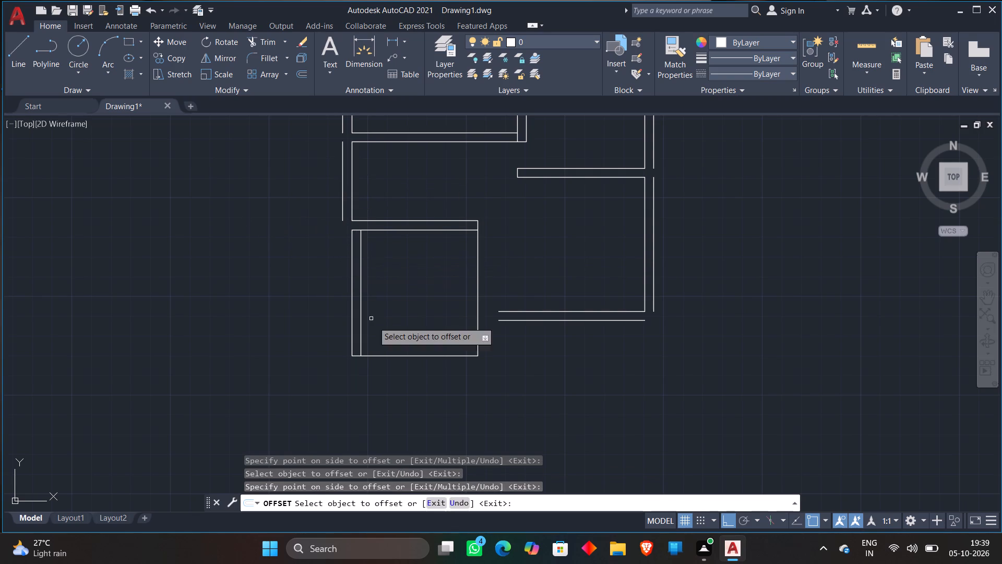
click(352, 285)
click(336, 293)
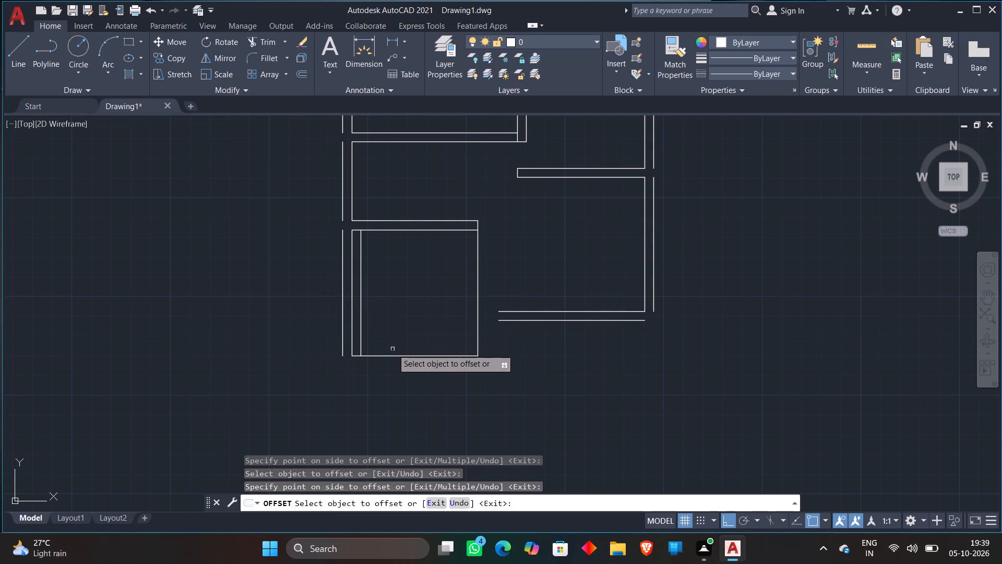
click(395, 355)
click(393, 379)
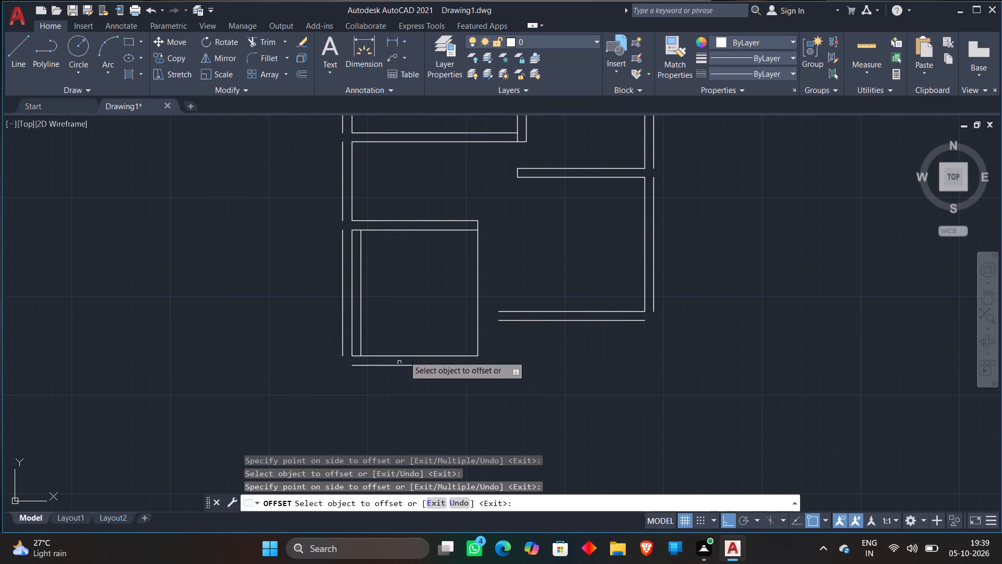
click(479, 261)
click(484, 258)
click(478, 267)
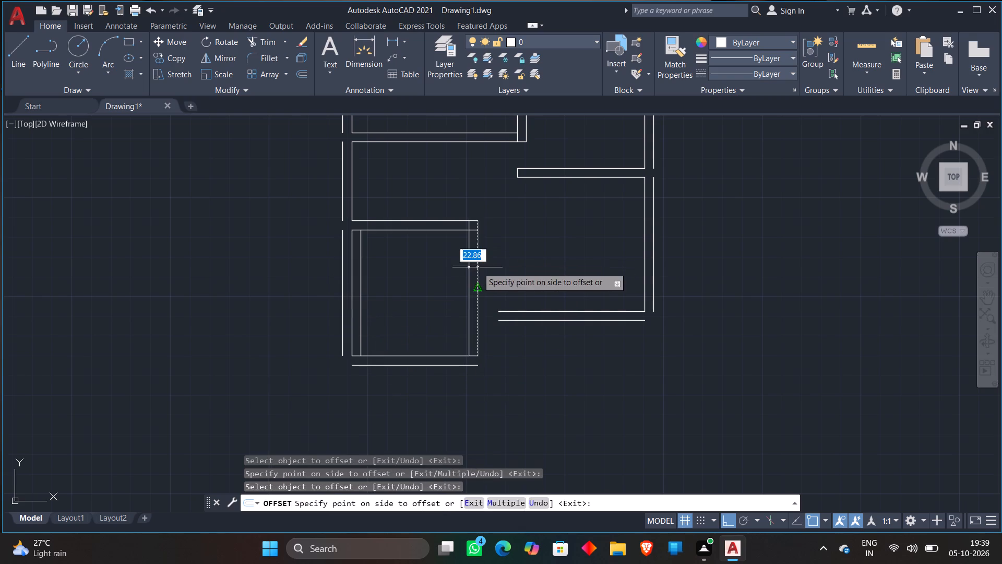
click(492, 263)
key(Escape)
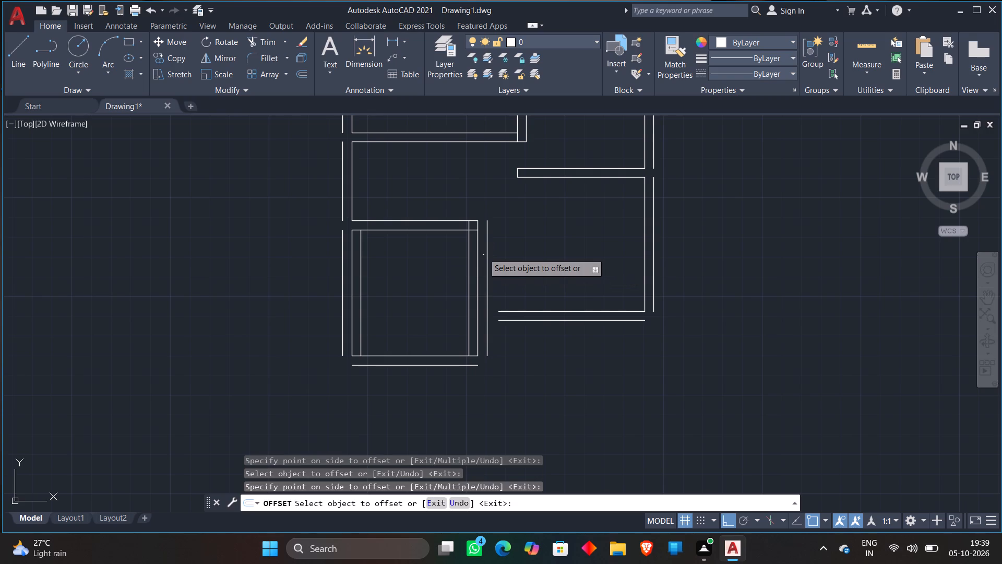
Erase the two stray vertical offset lines inside the square room.
click(363, 269)
click(360, 300)
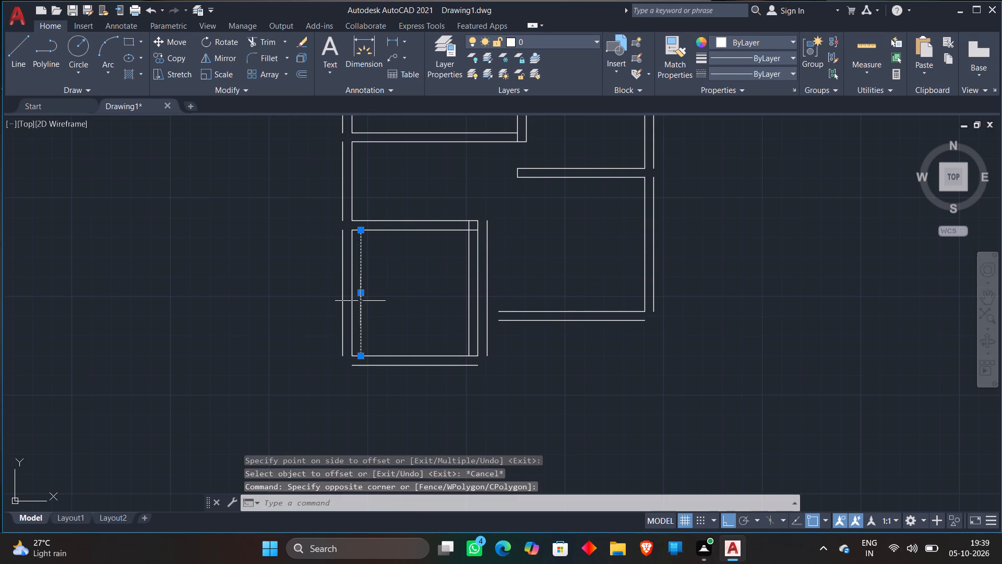
click(471, 296)
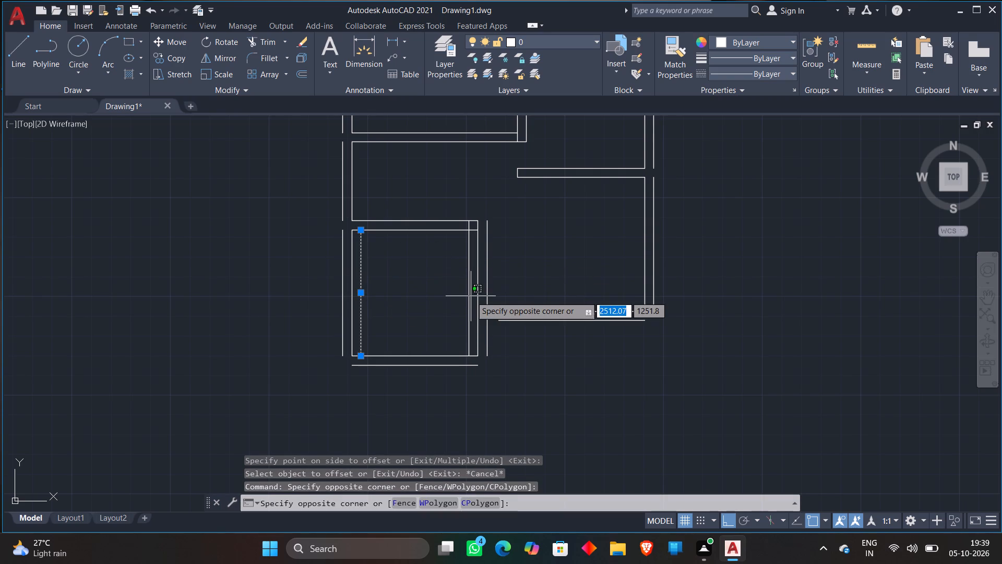
click(463, 268)
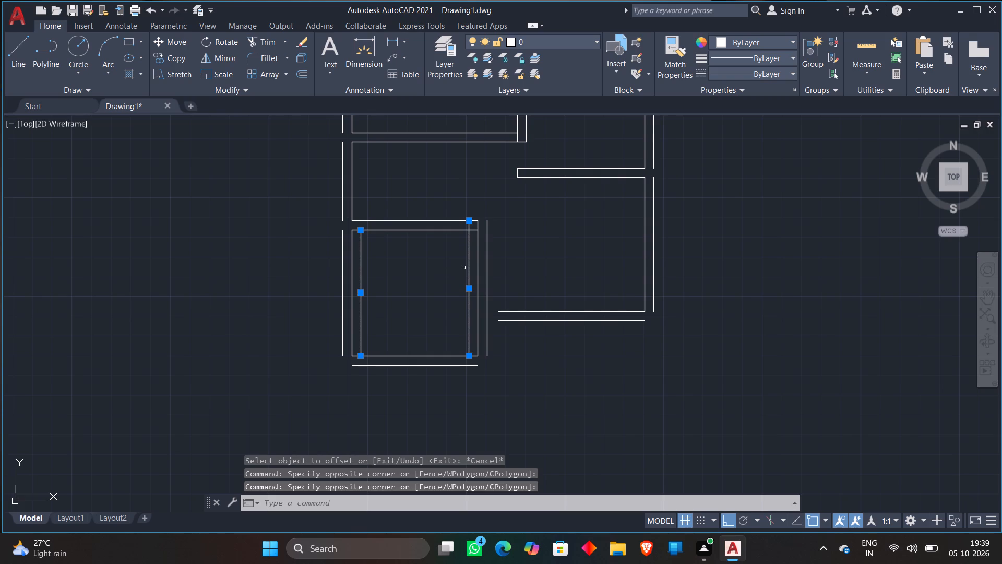
key(Delete)
Extend the two horizontal wall lines above the square room to the outer line of its right wall.
scroll(487, 227, up, 1)
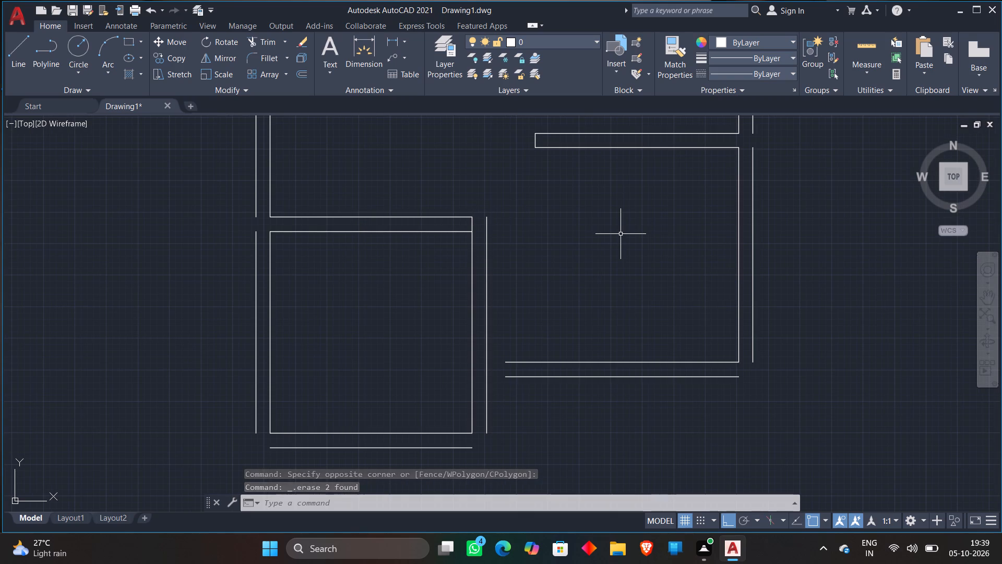
key(e)
key(x)
key(Return)
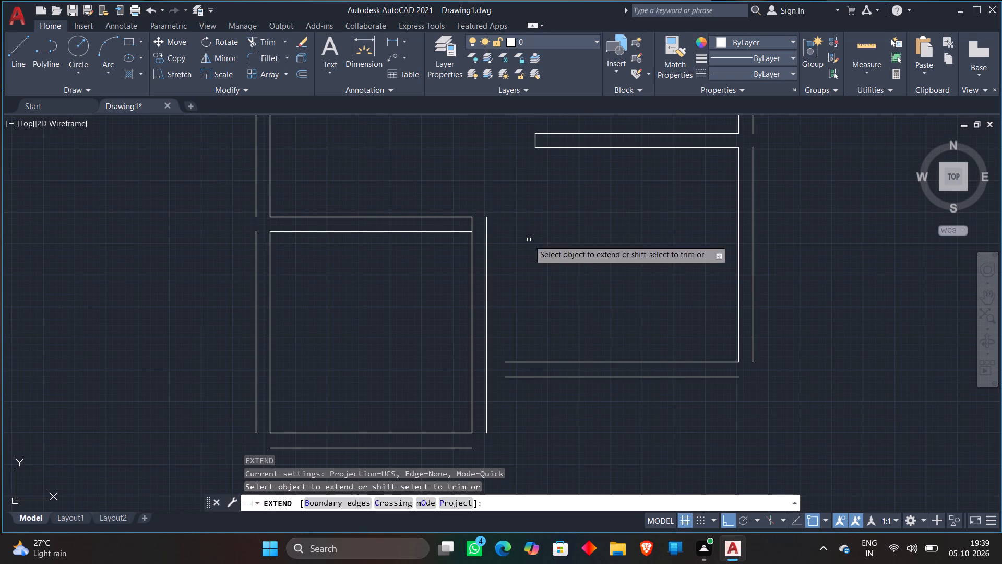
click(454, 217)
click(458, 232)
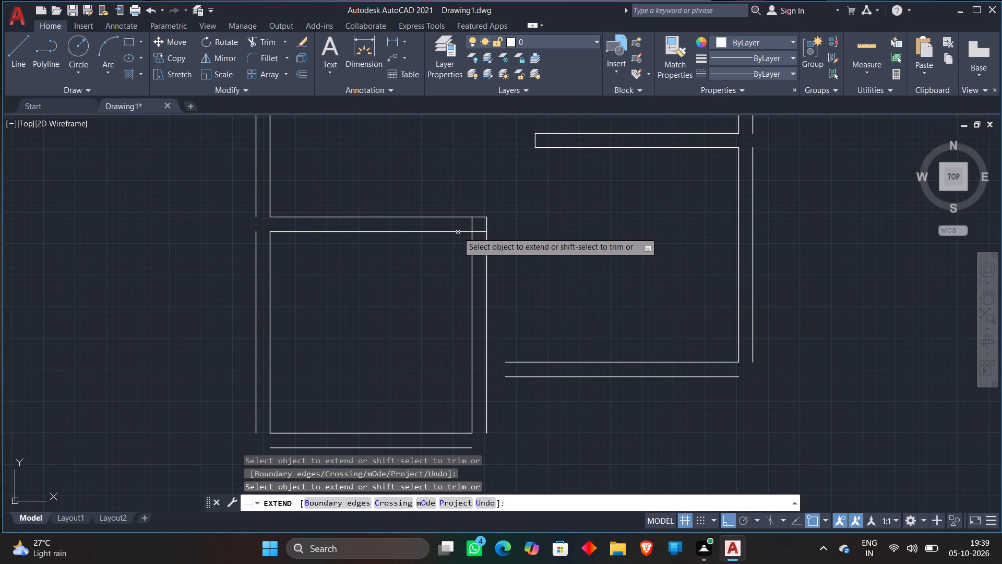
key(Escape)
Trim the end of the square room's top line where it crosses the thickness of the right wall.
text(tr)
key(Return)
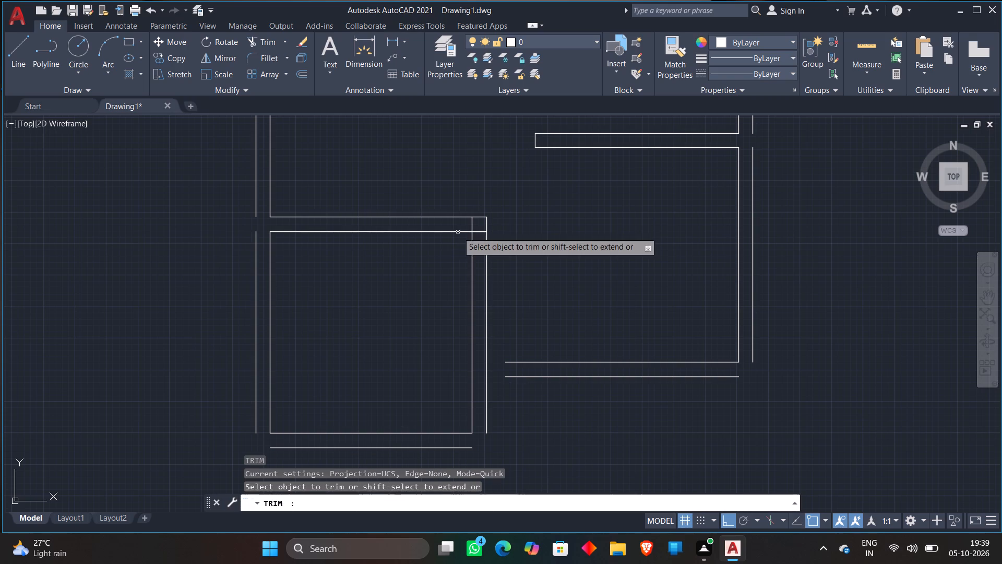
click(471, 226)
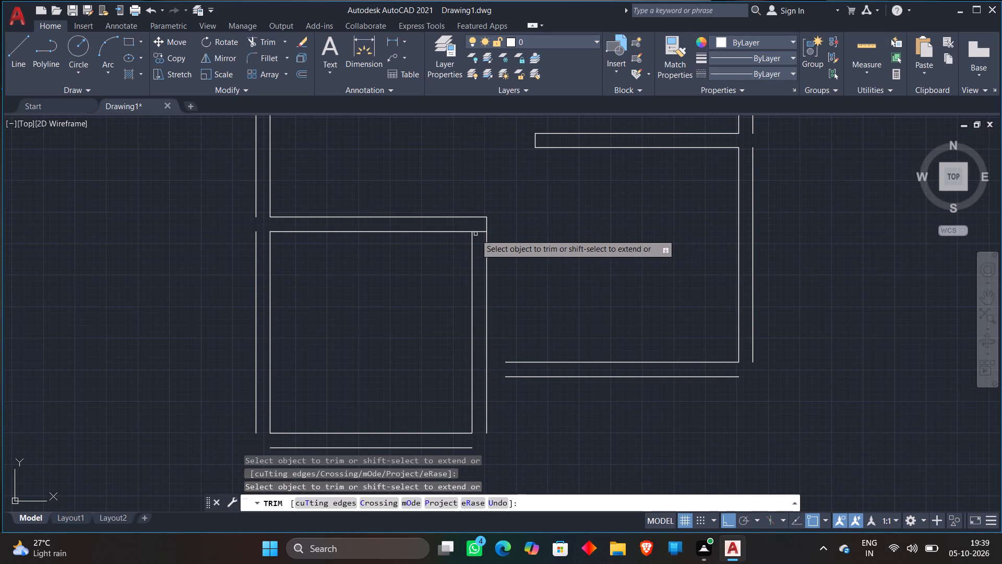
key(ctrl+z)
click(476, 232)
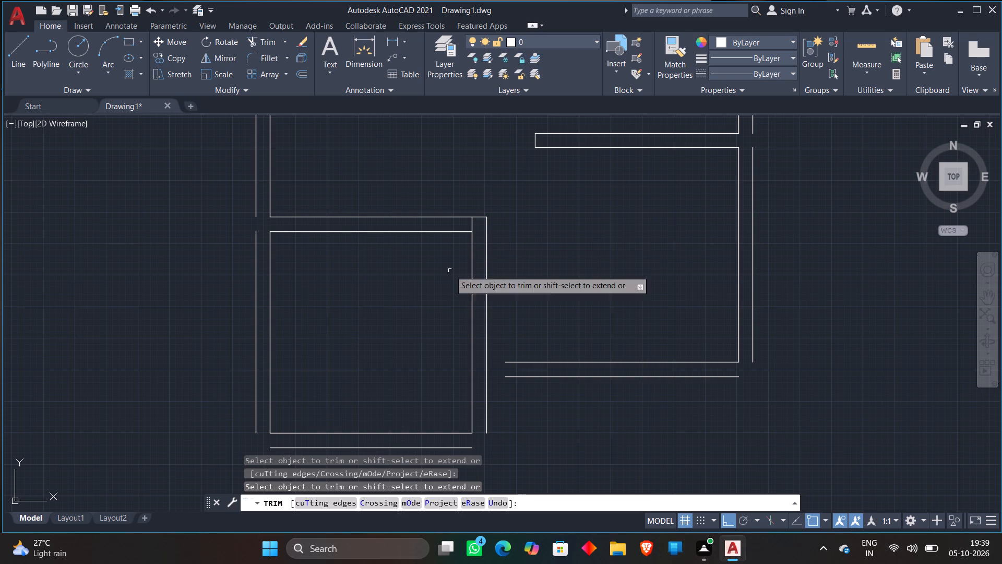
key(Escape)
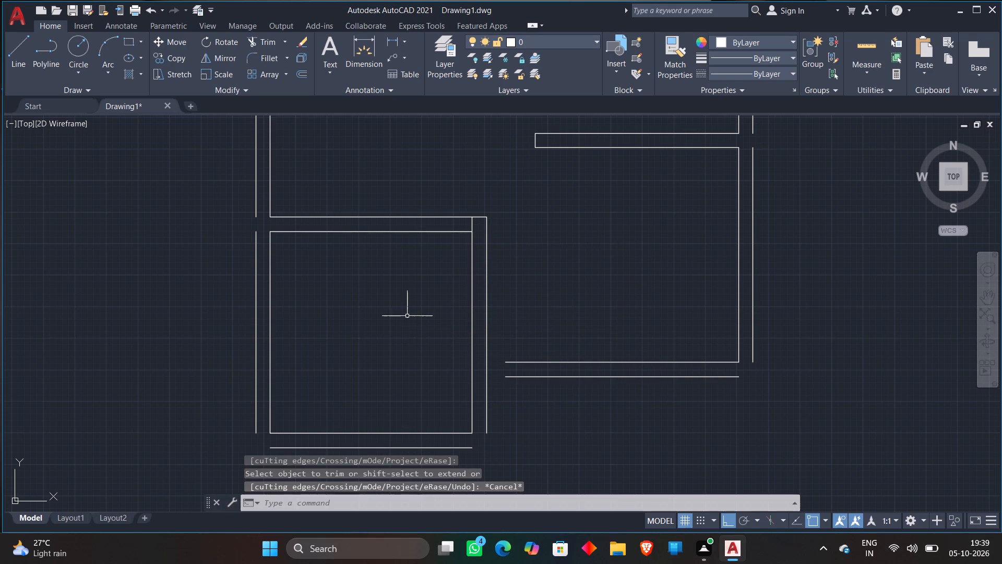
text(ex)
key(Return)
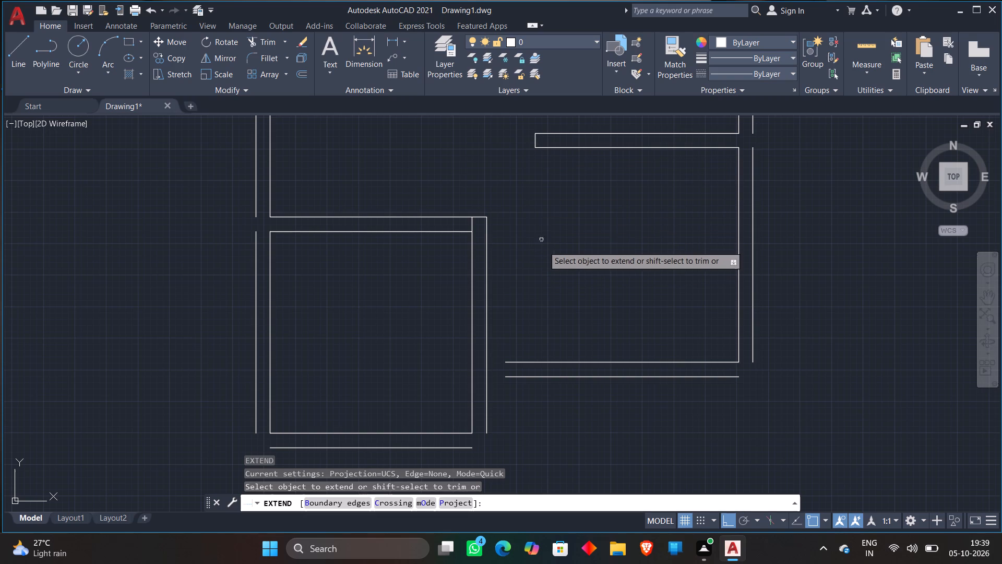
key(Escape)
Join the outer left and bottom lines of the square room into a sharp corner with Fillet.
scroll(555, 316, down, 1)
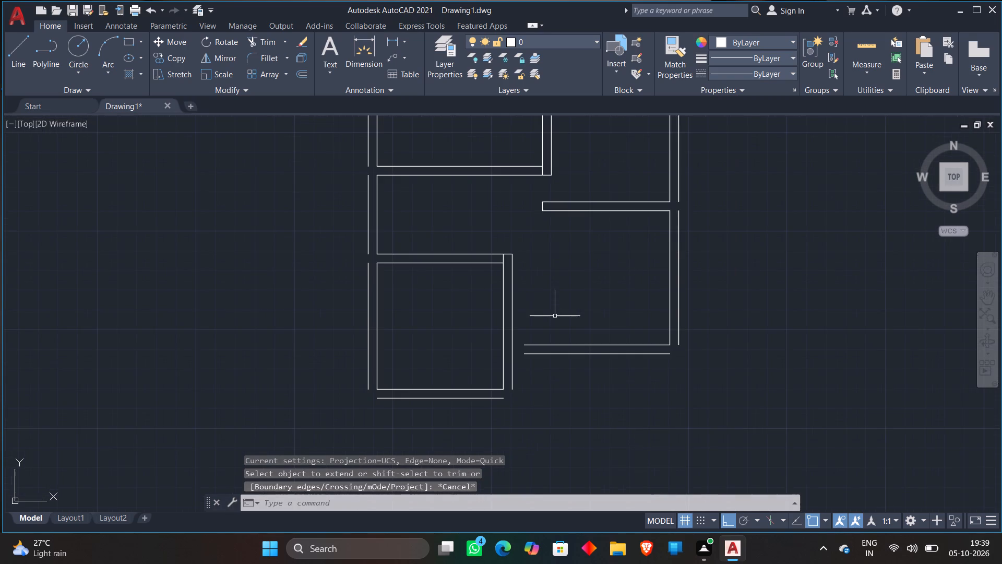
scroll(555, 313, down, 1)
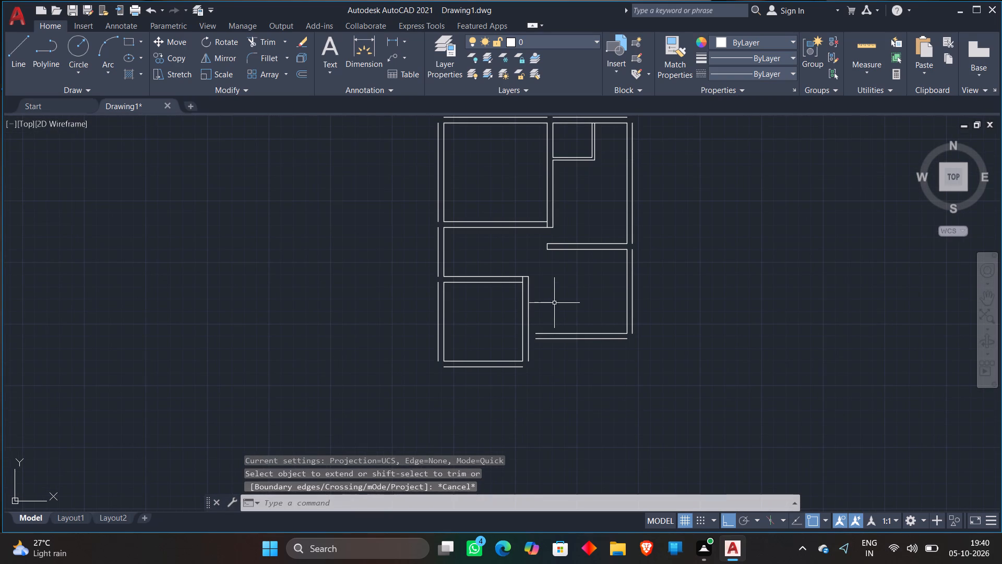
scroll(559, 411, up, 2)
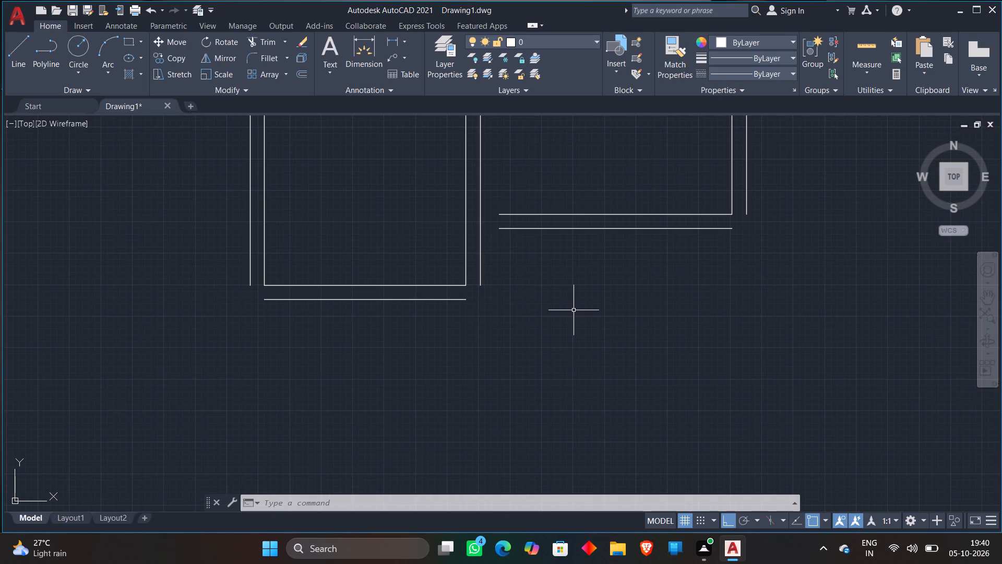
scroll(633, 274, down, 2)
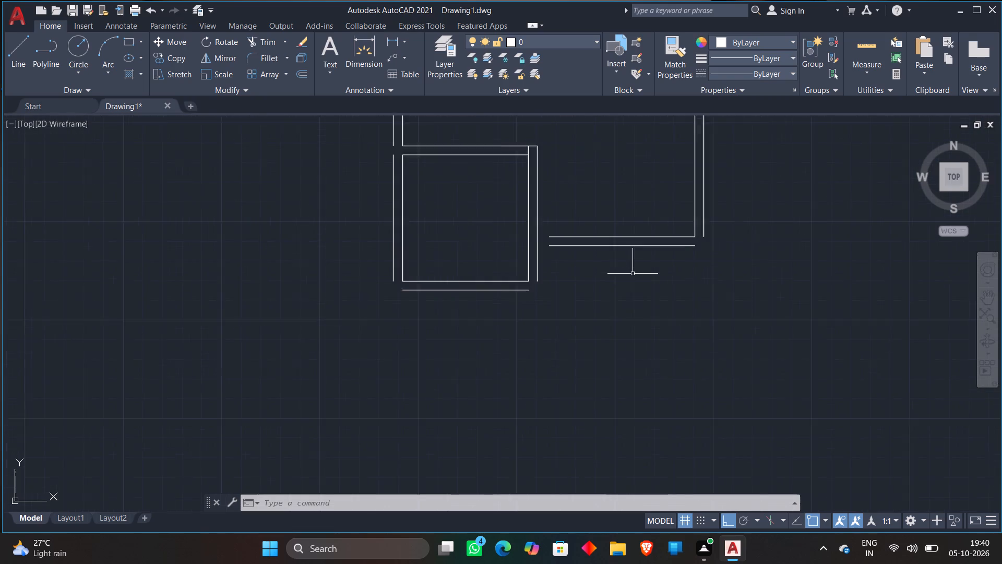
middle_drag(596, 202, 597, 232)
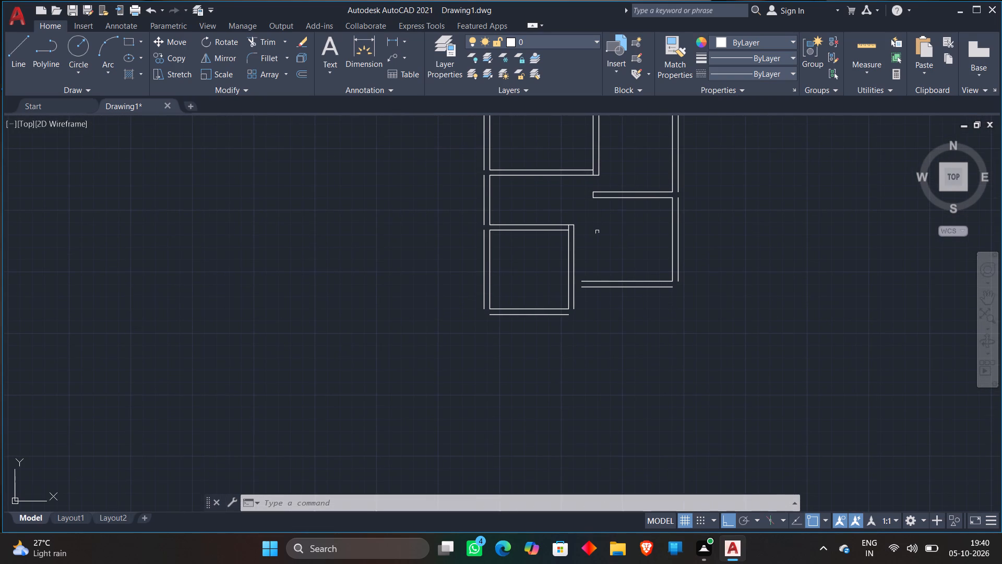
key(f)
key(Return)
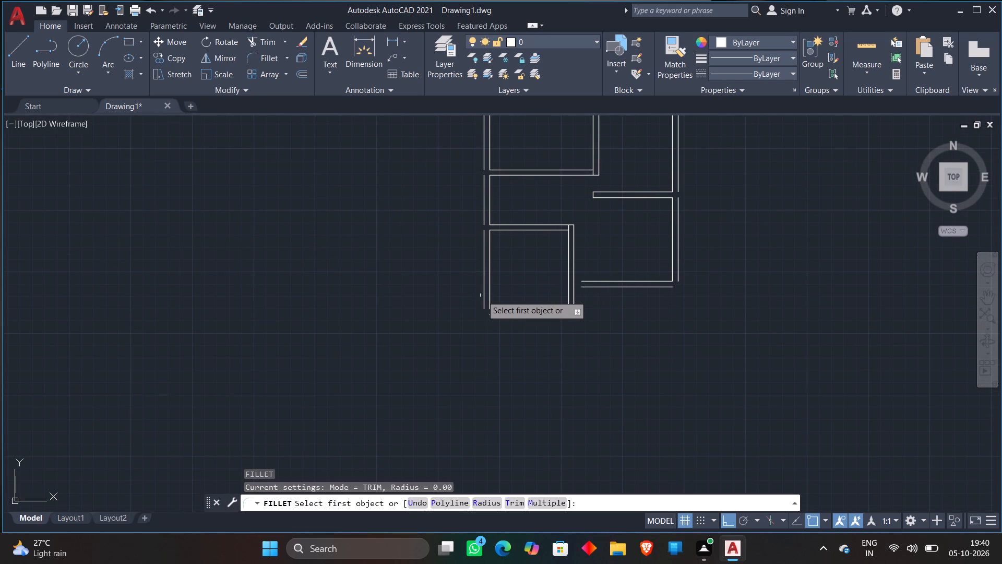
click(483, 297)
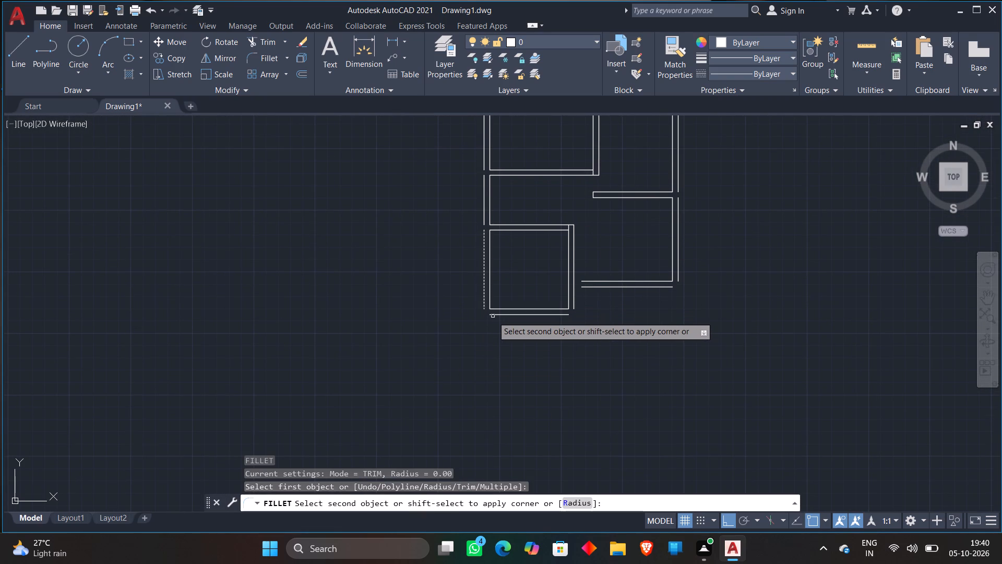
click(493, 316)
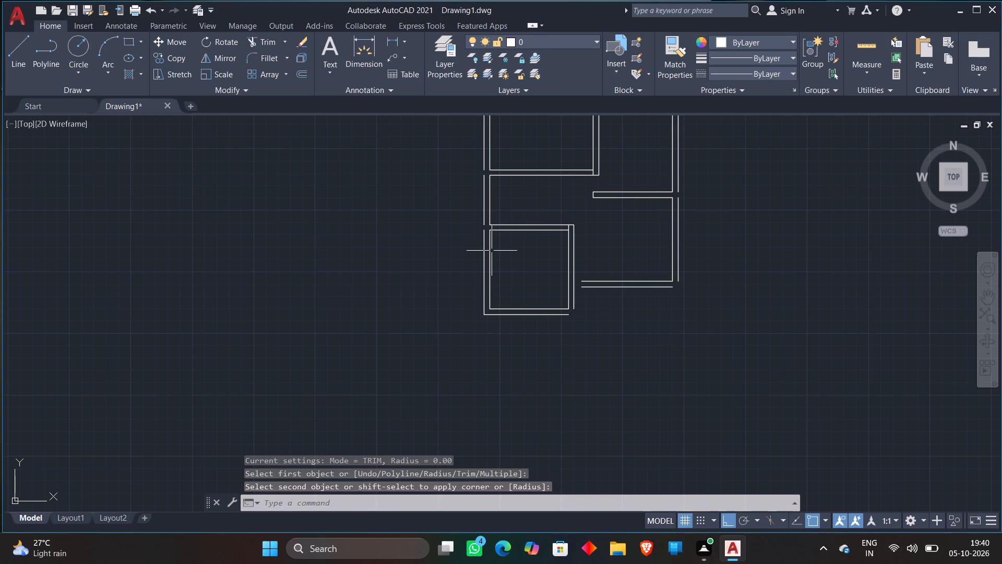
Fillet the plan's outer wall lines into sharp corners at the top-left, top-right and the right room's bottom-right.
key(space)
middle_drag(526, 206, 526, 210)
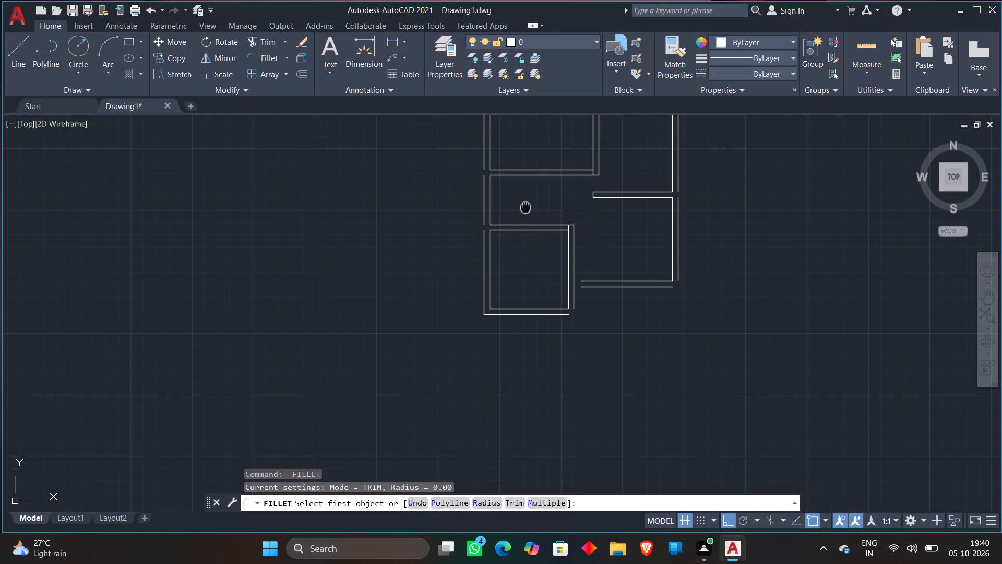
middle_drag(526, 210, 497, 318)
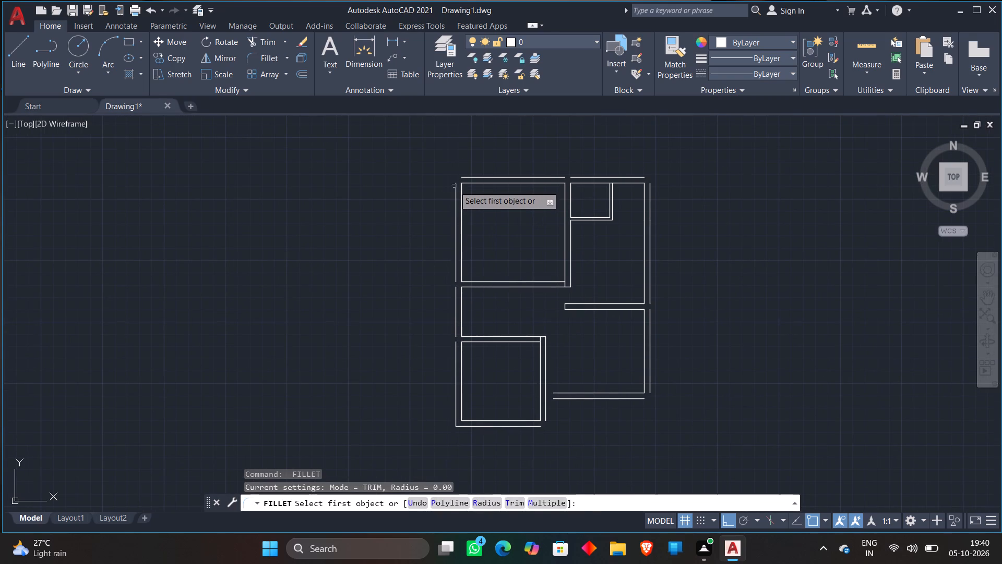
click(454, 186)
click(462, 178)
key(space)
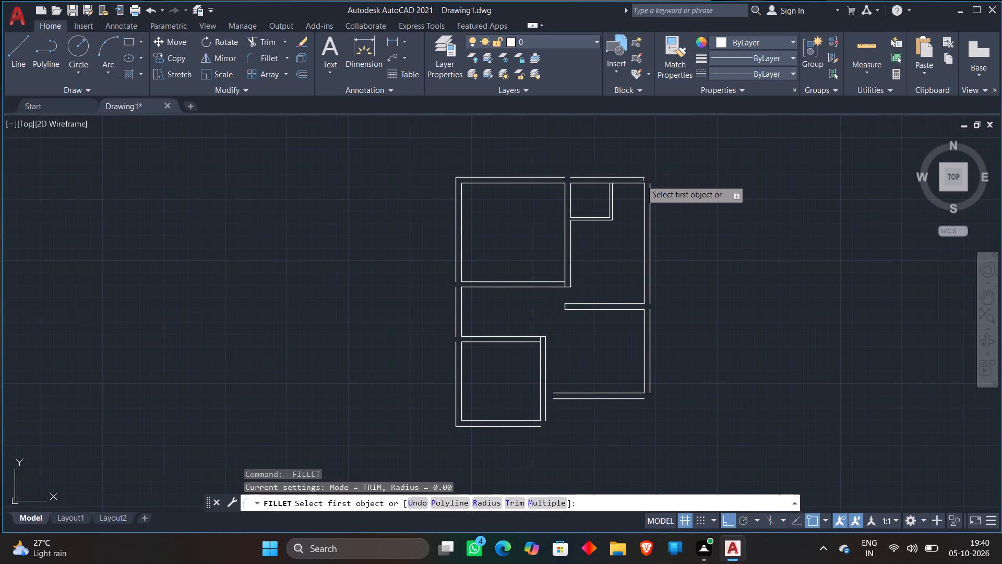
click(641, 179)
click(648, 185)
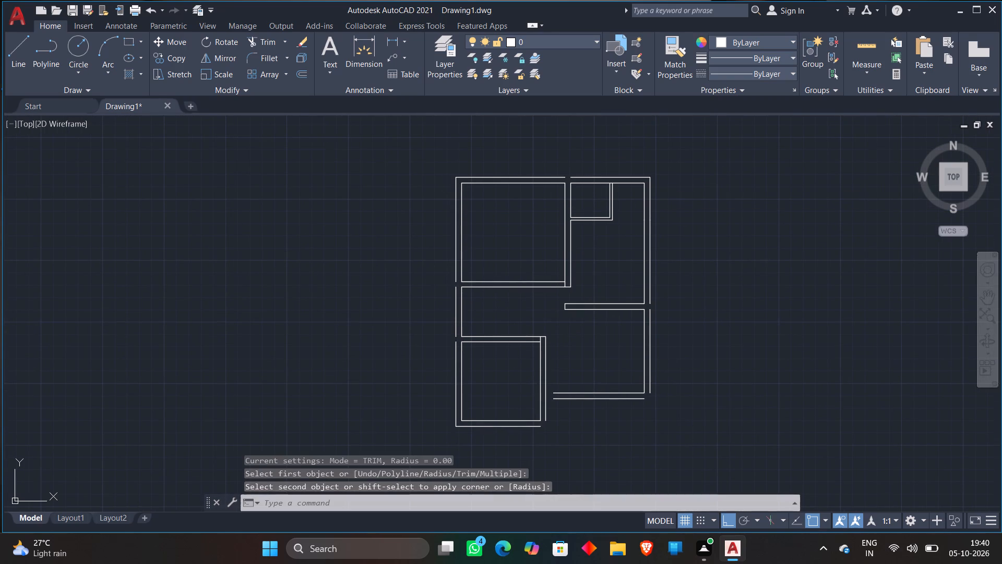
key(space)
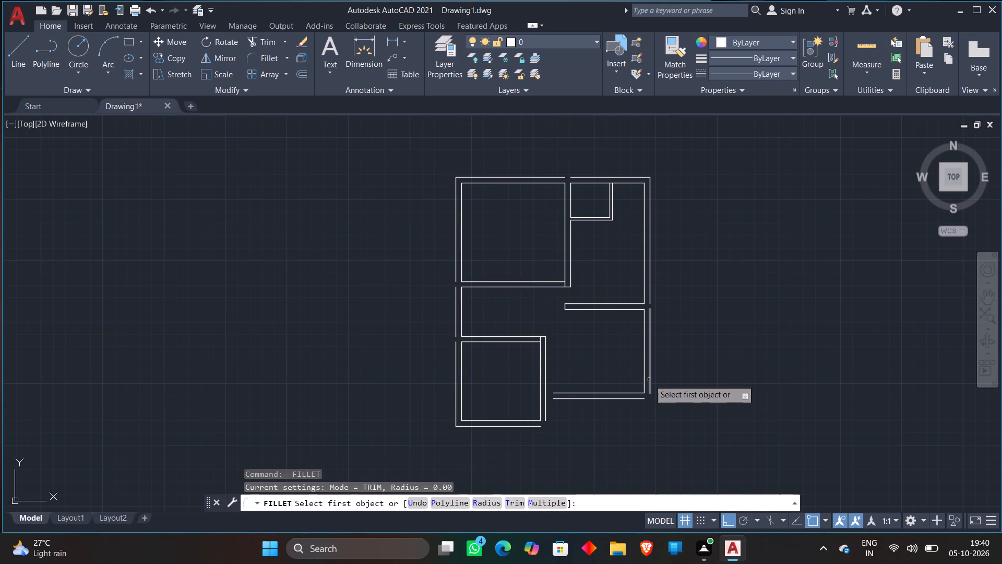
click(649, 380)
click(642, 398)
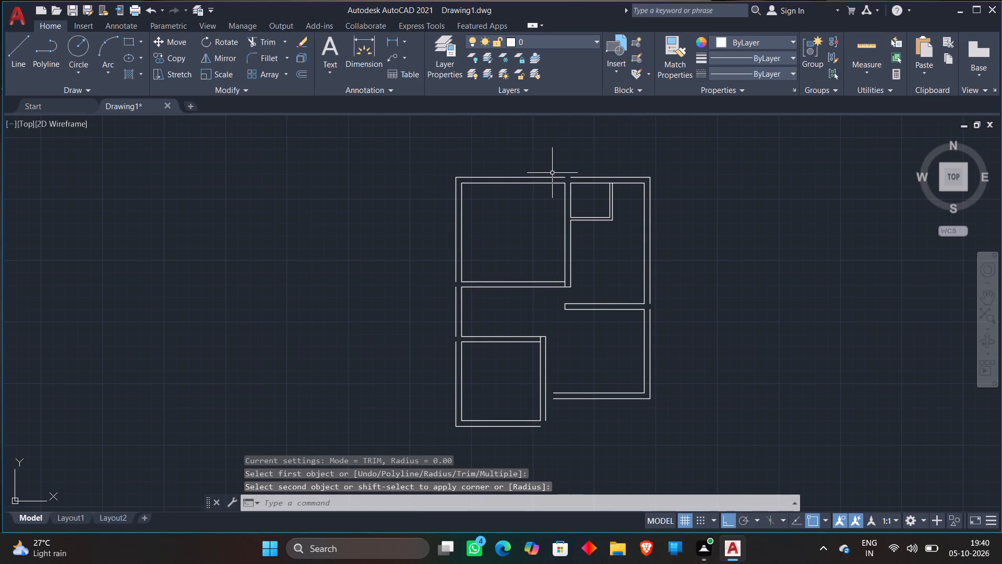
Extend the outer wall lines across the gaps in the plan's top, right and left sides.
text(ex)
key(Return)
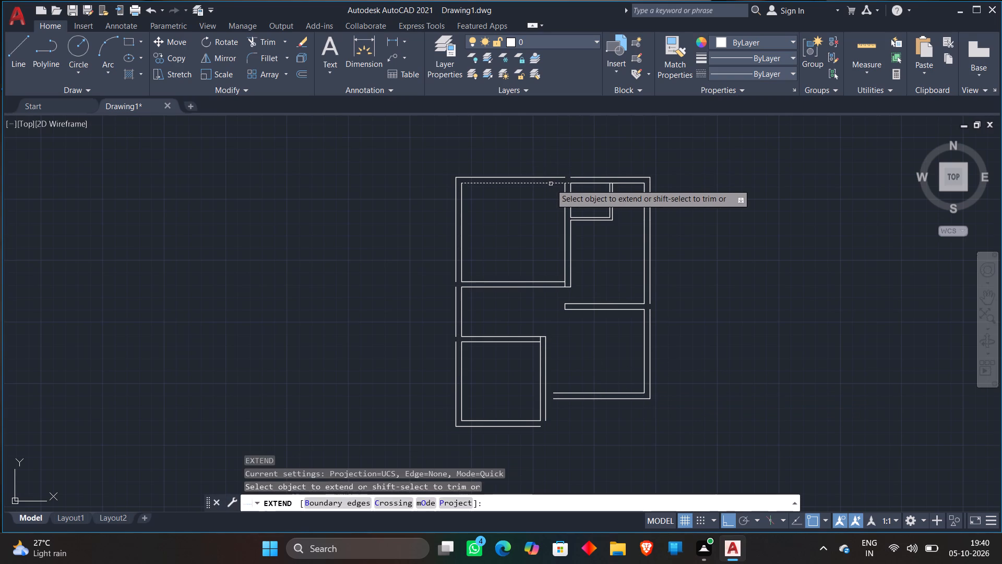
click(554, 179)
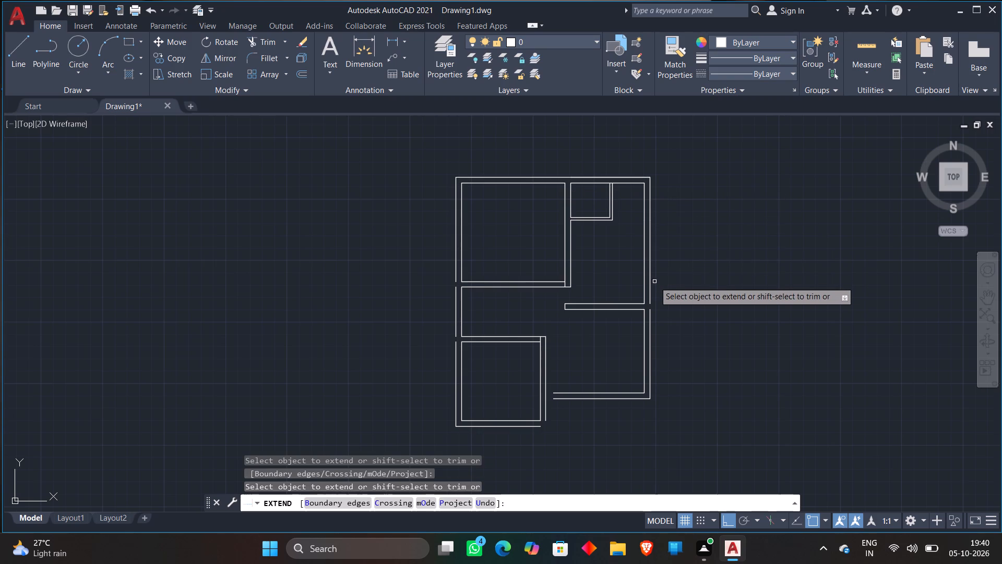
click(651, 296)
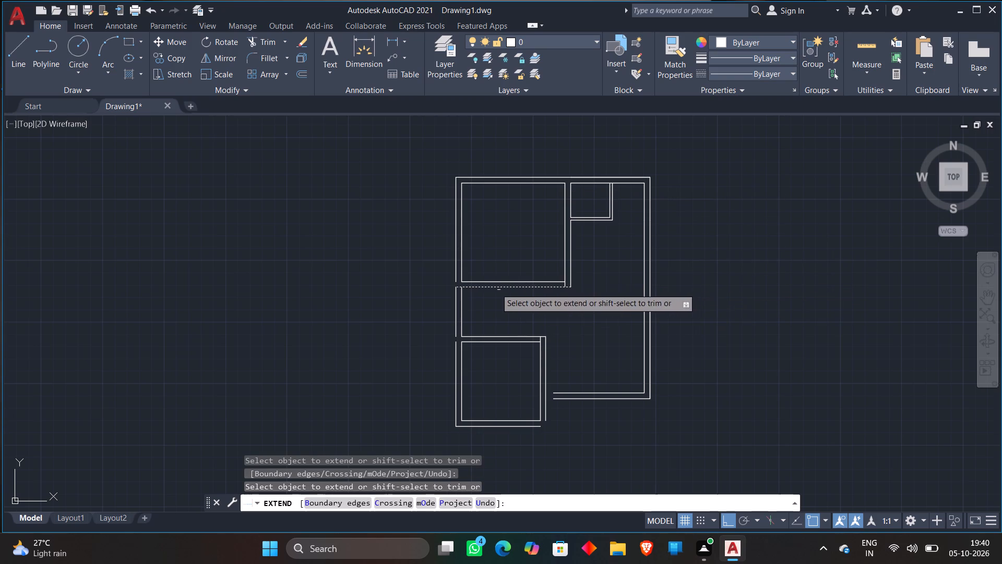
click(455, 279)
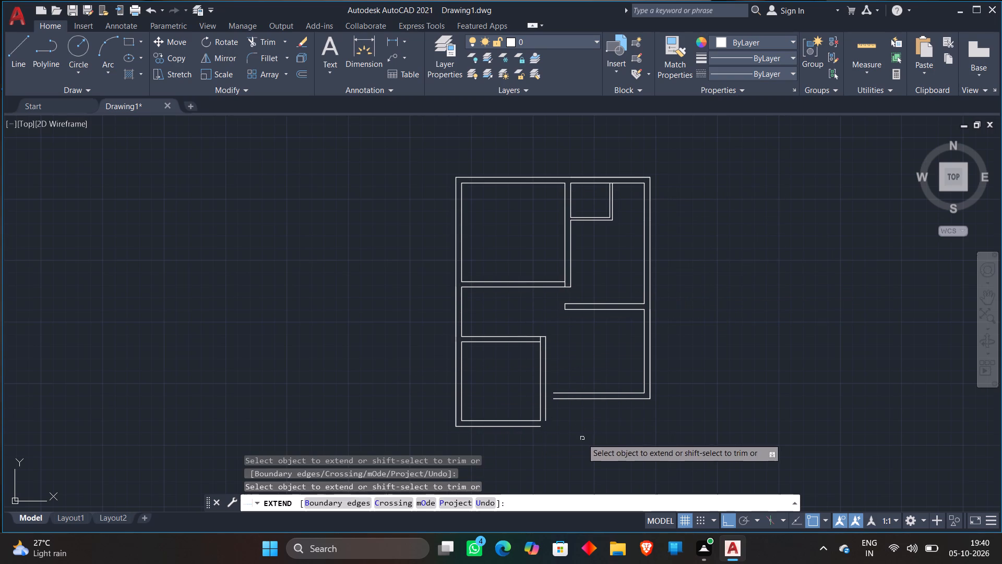
key(Escape)
Fillet the outer right and bottom lines of the square room into a sharp corner.
key(f)
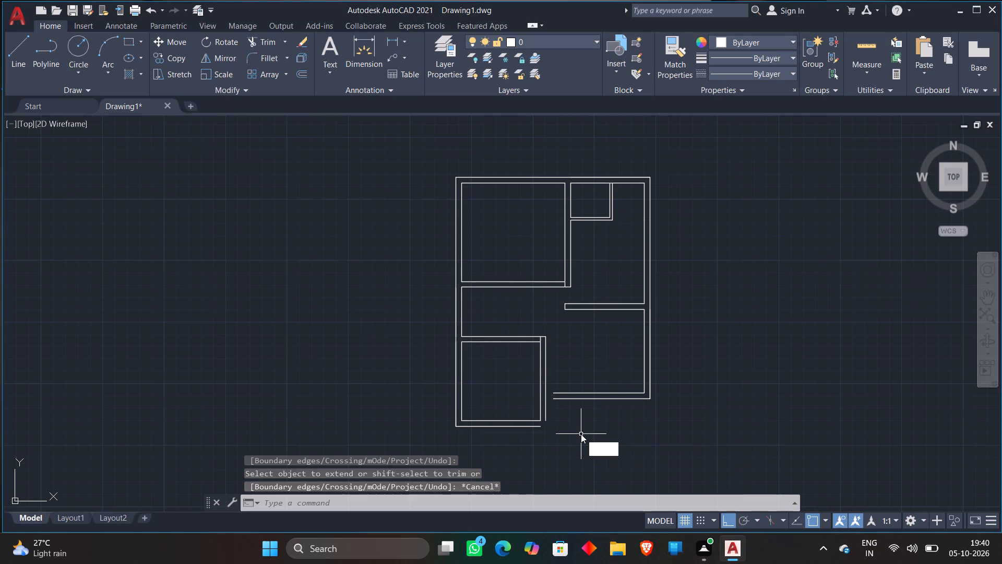
key(Return)
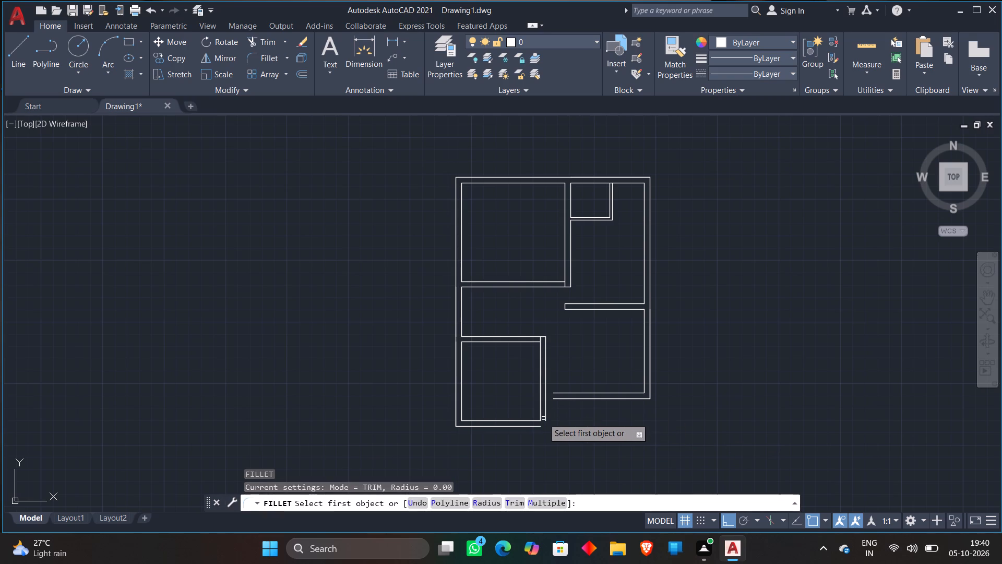
click(546, 417)
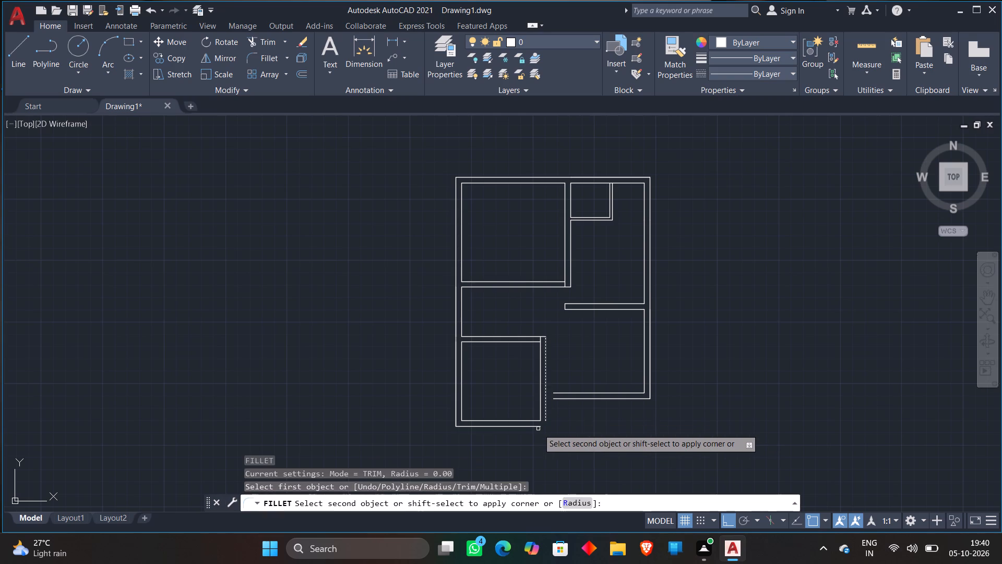
click(540, 428)
key(Escape)
Draw a horizontal line from the square room's outer bottom-right corner to beyond the plan's right wall.
scroll(563, 427, up, 2)
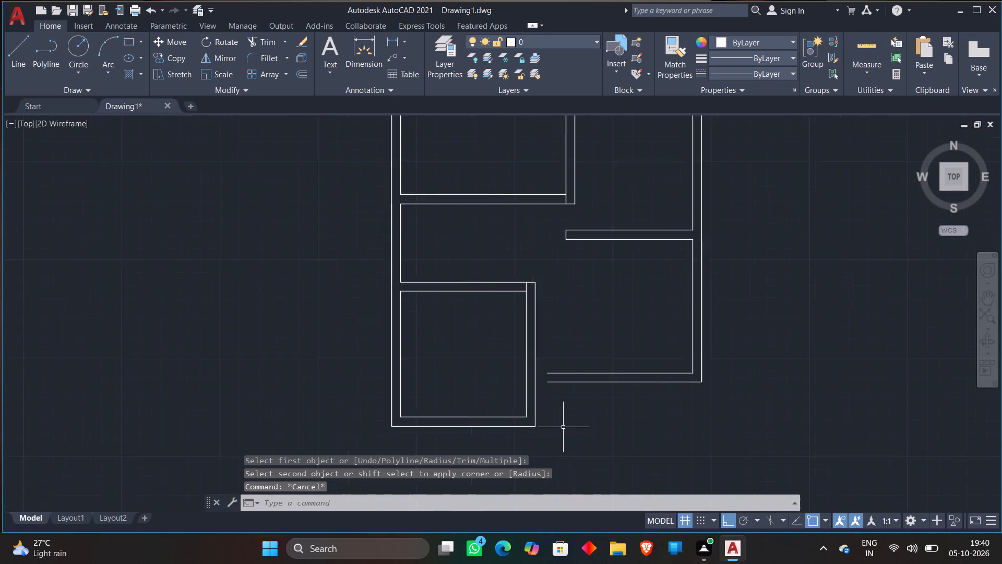
key(l)
key(Return)
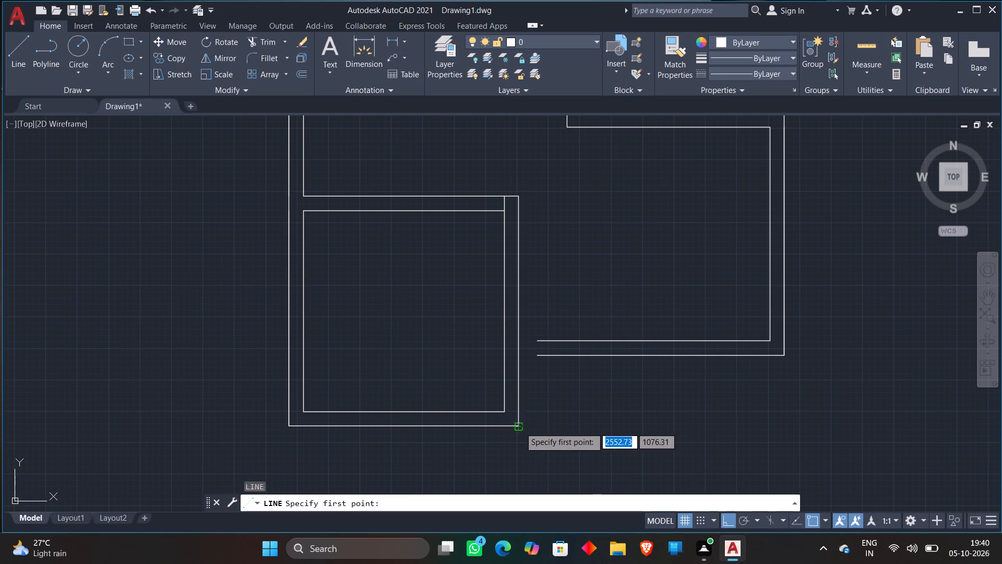
click(520, 427)
click(907, 431)
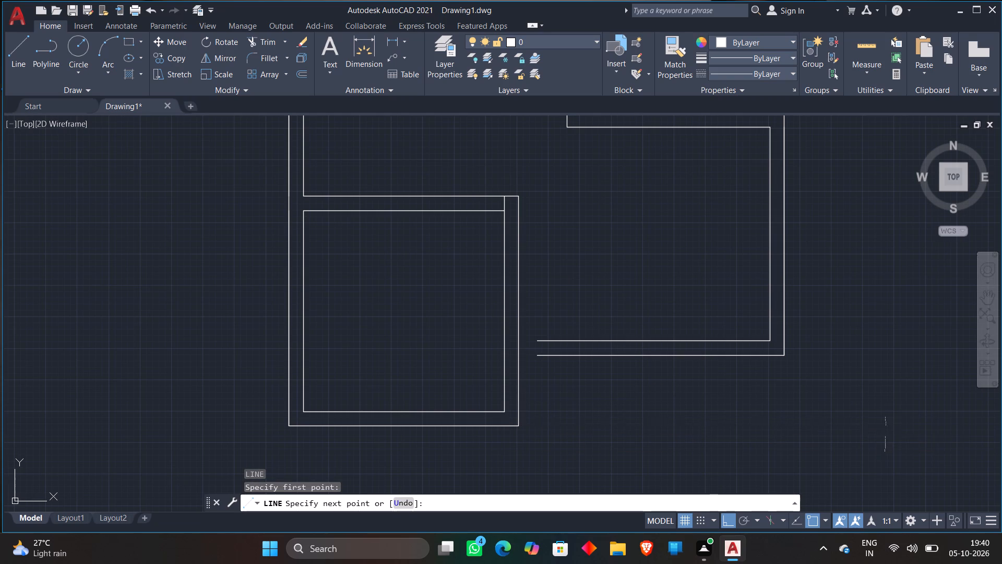
key(Escape)
Extend the plan's outer right wall line down to the new horizontal line.
text(ex)
key(Return)
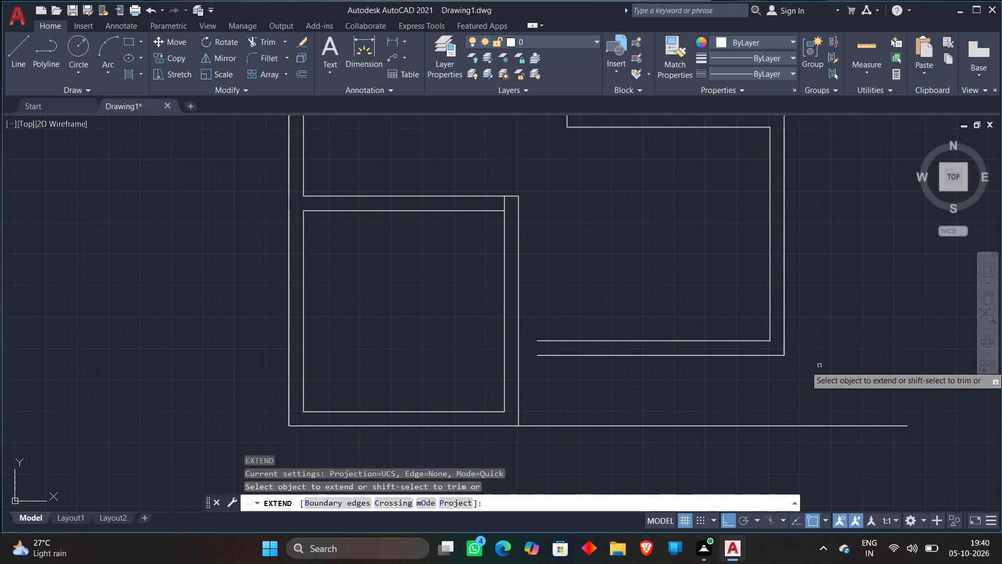
click(786, 344)
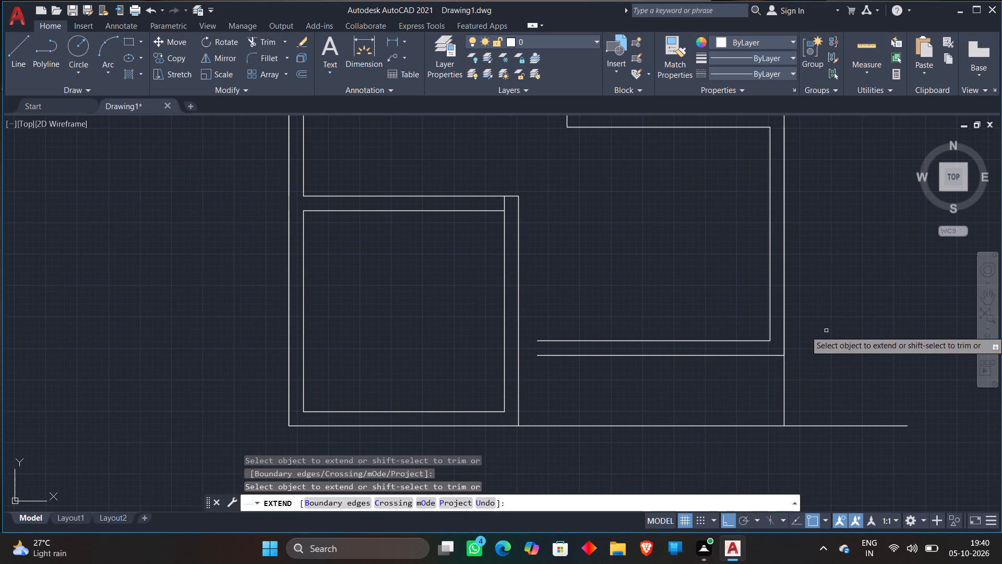
key(Escape)
Trim the part of the new bottom line that projects beyond the outer right wall line.
key(t)
key(r)
key(Return)
click(819, 370)
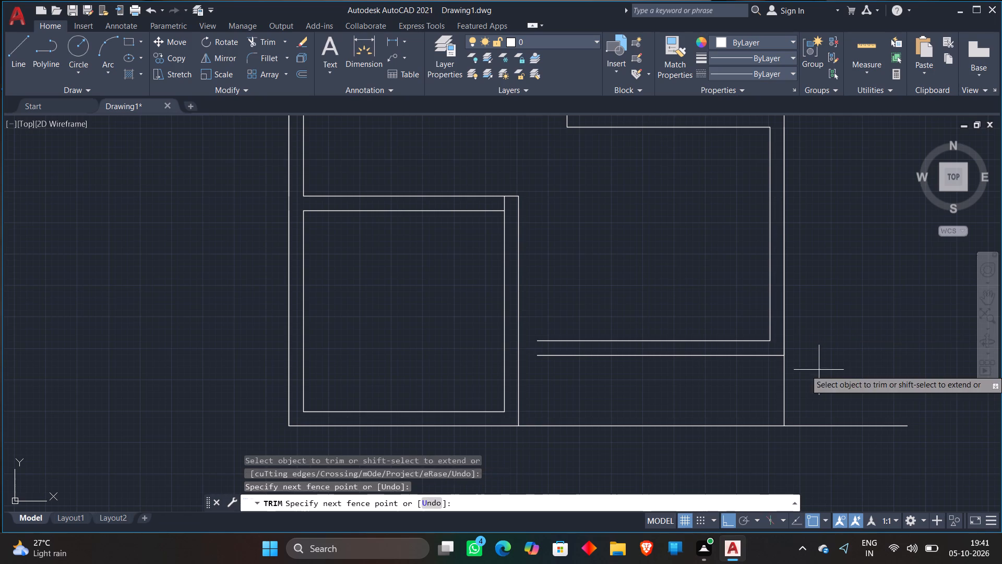
click(804, 464)
key(Escape)
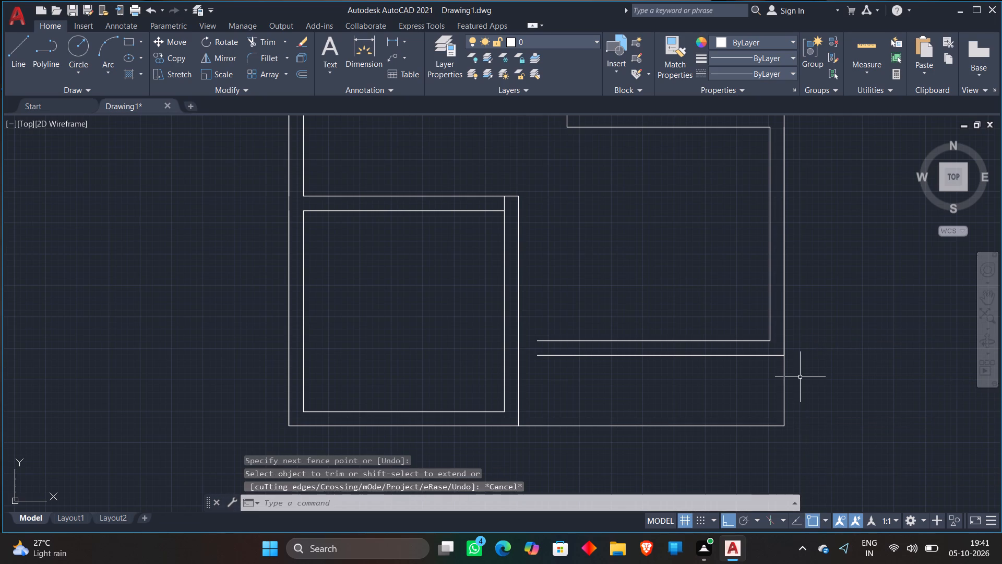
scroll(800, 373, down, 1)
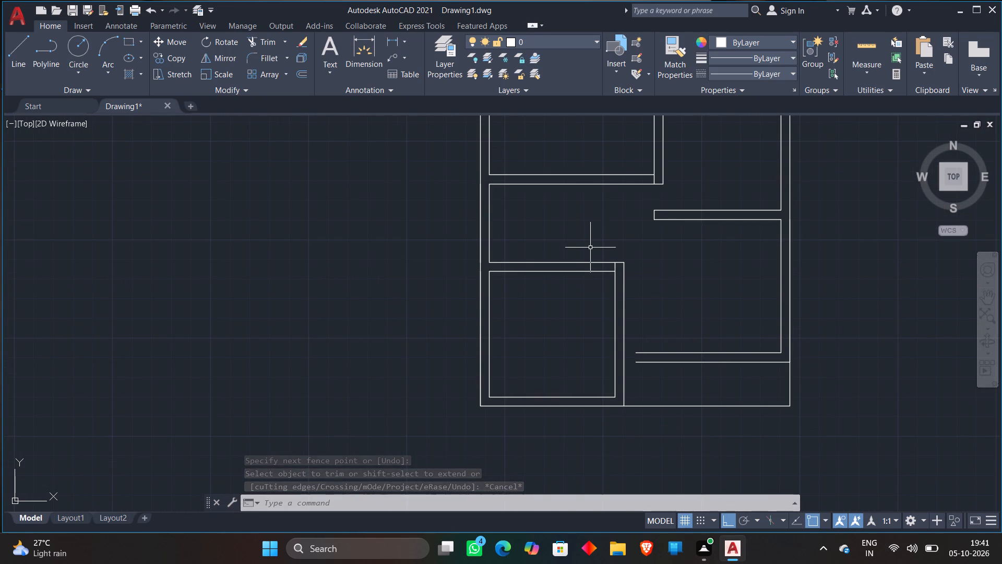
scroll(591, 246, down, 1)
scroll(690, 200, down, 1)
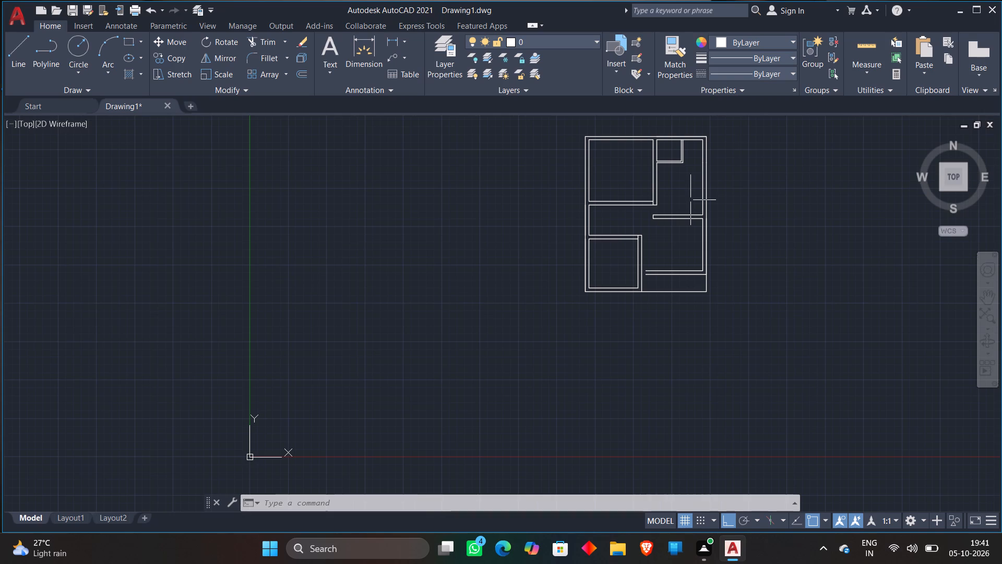
Offset the inner left wall line between the 420 by 400 room and the square room by 120 into the passage.
middle_drag(689, 200, 689, 233)
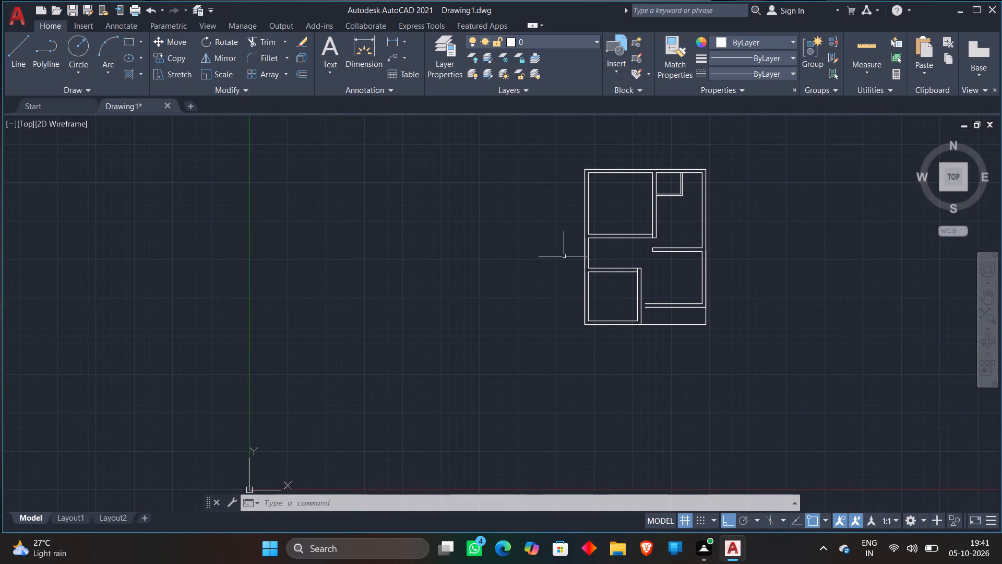
scroll(600, 250, up, 2)
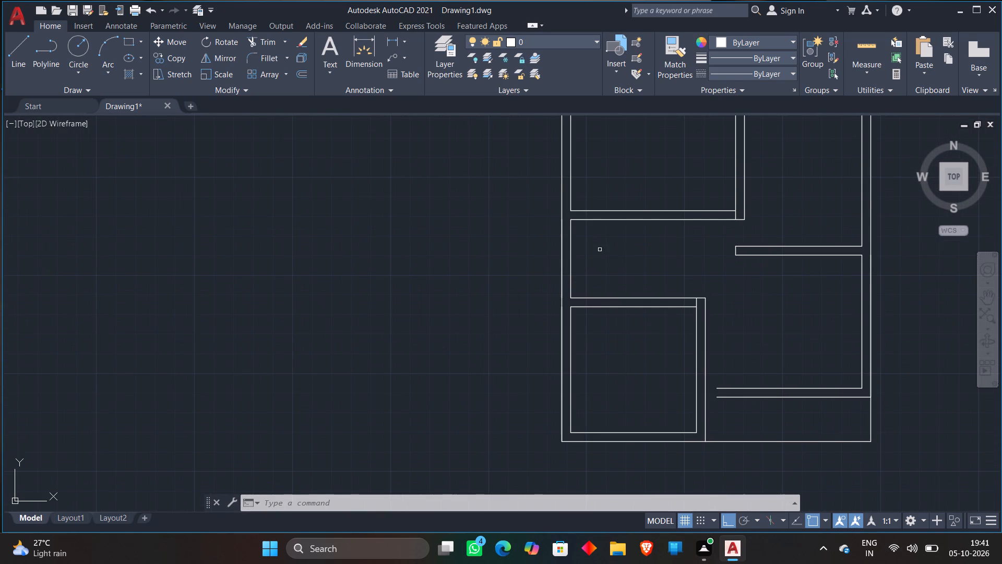
key(o)
key(Return)
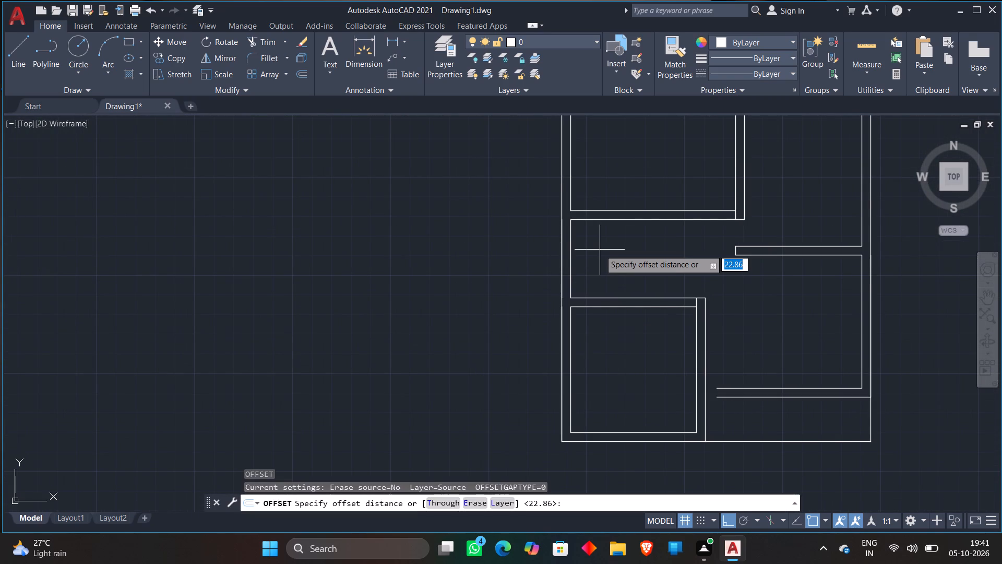
text(120)
key(Return)
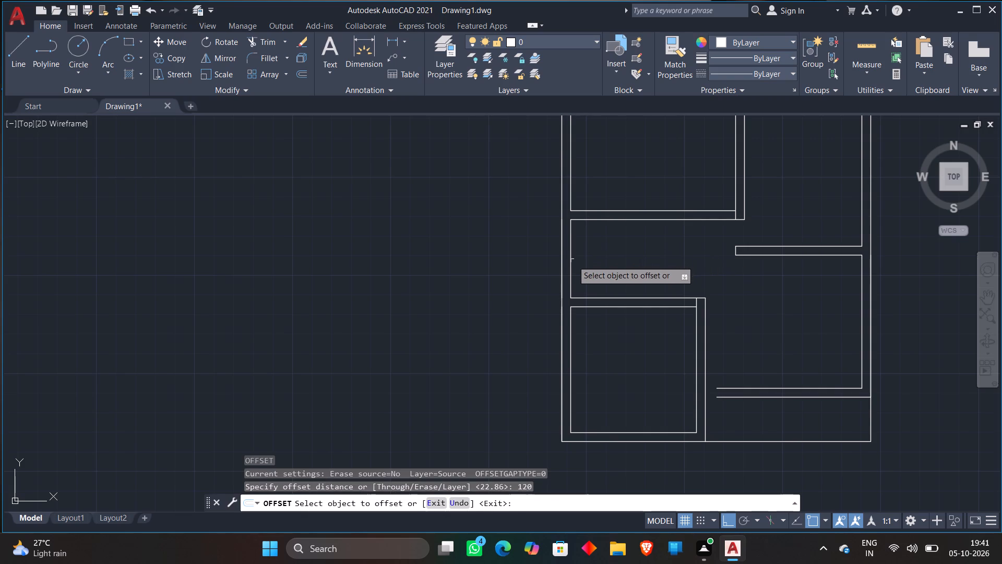
click(572, 263)
click(621, 258)
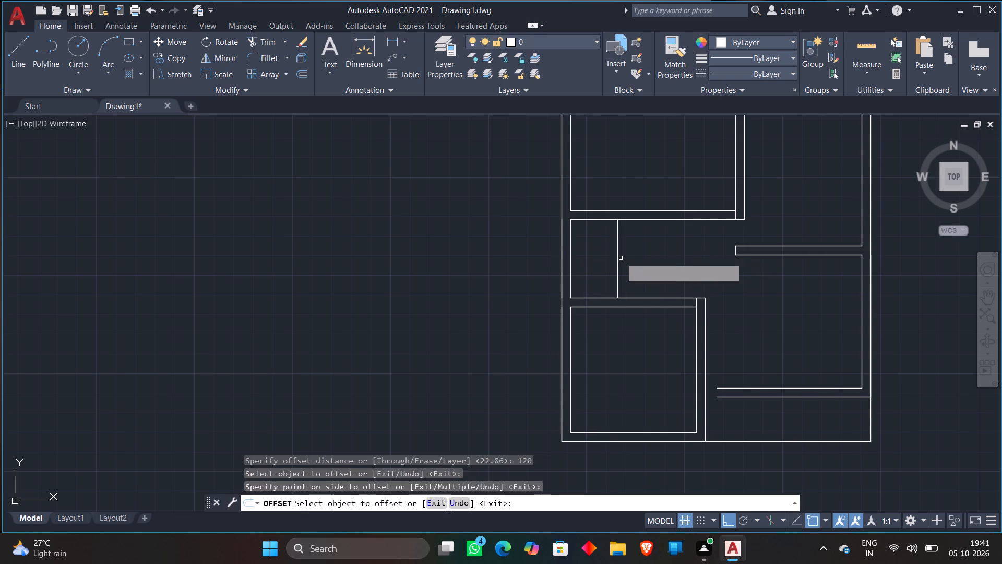
key(Escape)
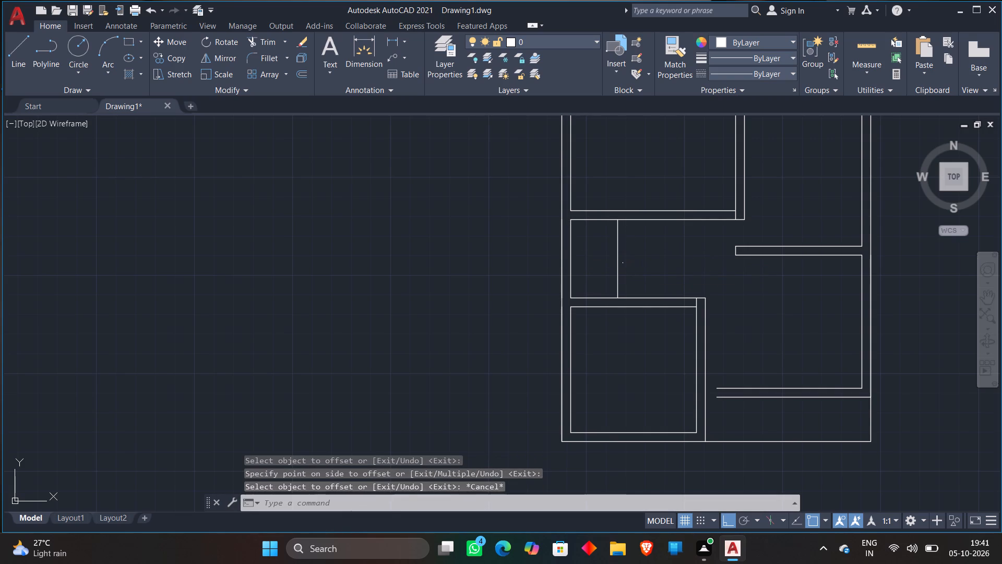
Extend both lines of the lower-right horizontal wall to the square room's outer right wall line.
scroll(624, 264, up, 1)
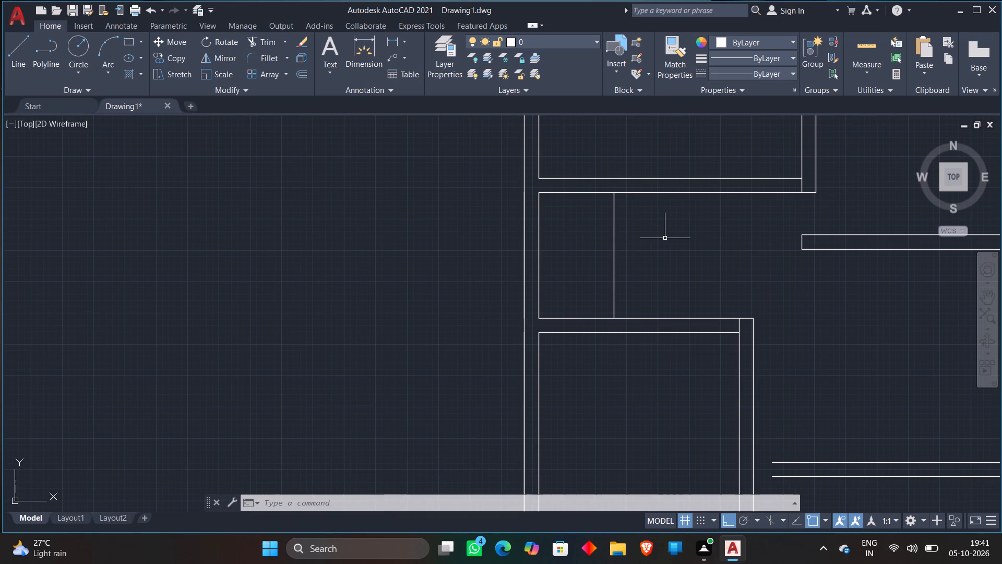
scroll(668, 225, down, 2)
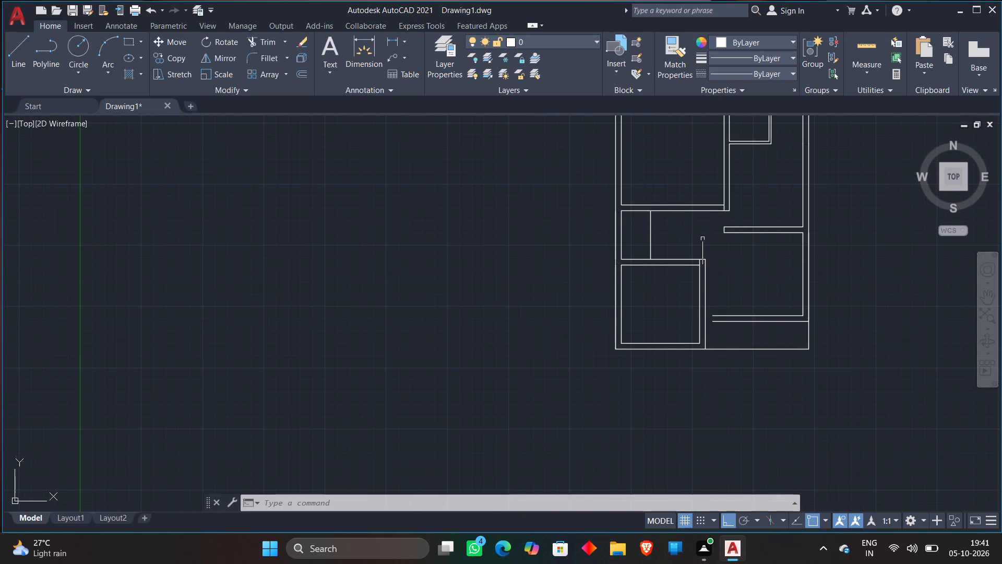
scroll(721, 311, up, 2)
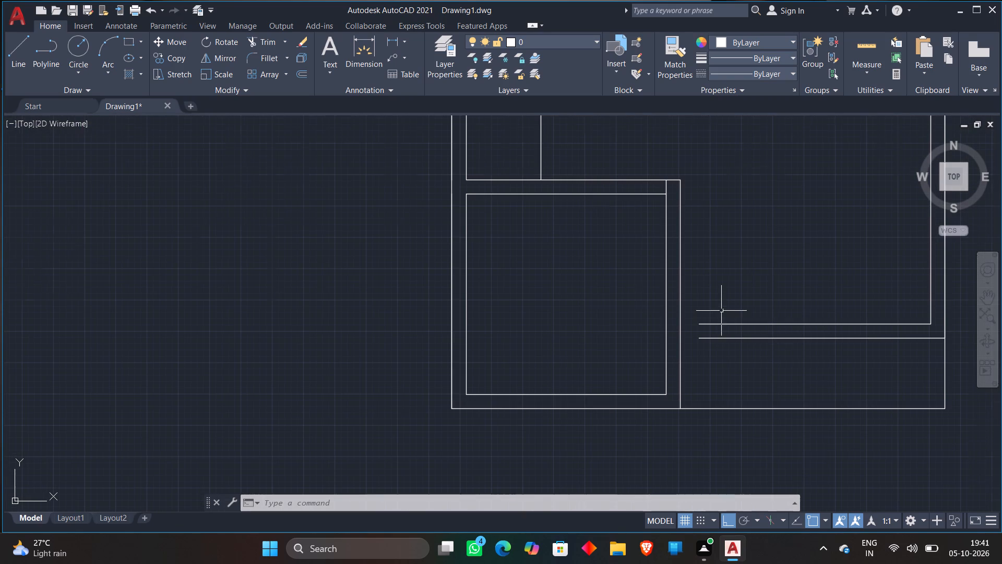
text(ex)
key(Return)
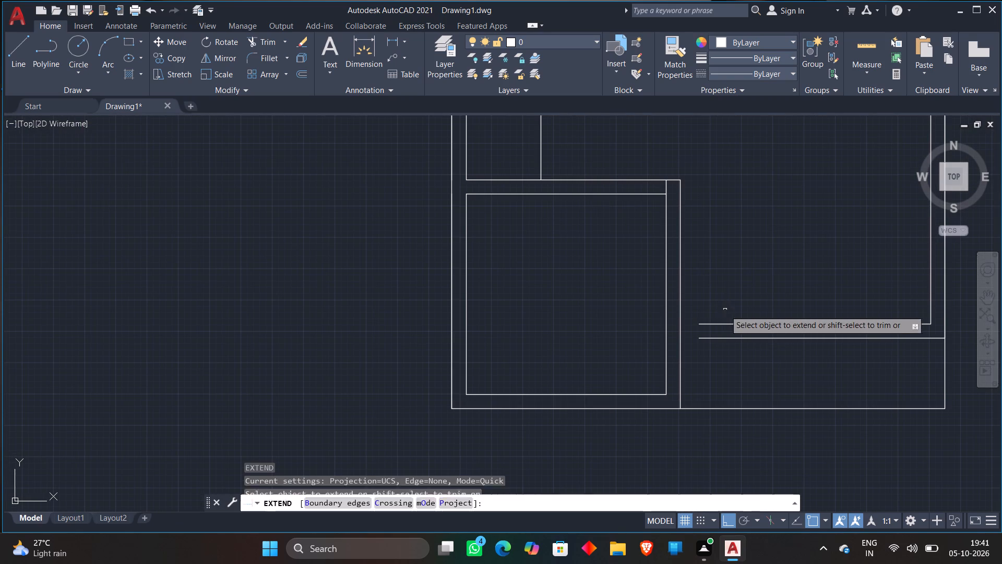
click(720, 323)
click(713, 339)
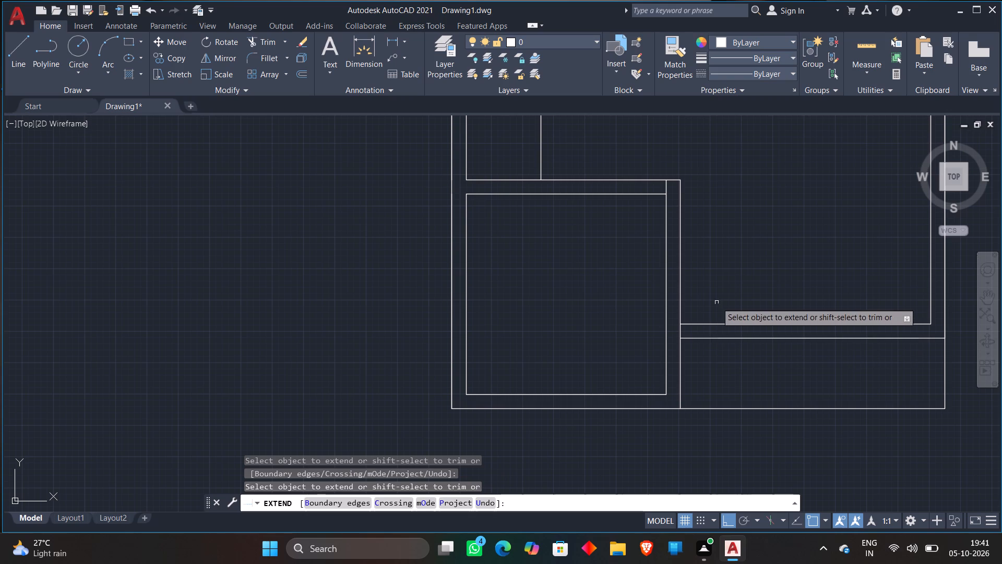
key(Escape)
Draw a horizontal line rightward along the lower-right wall's upper line, starting where it meets the square room's outer right line.
key(l)
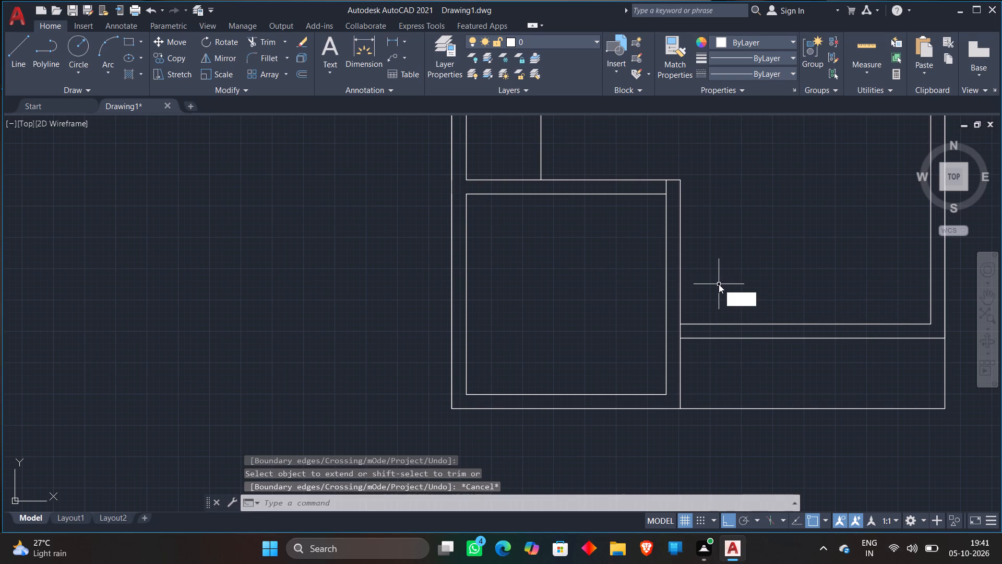
key(Return)
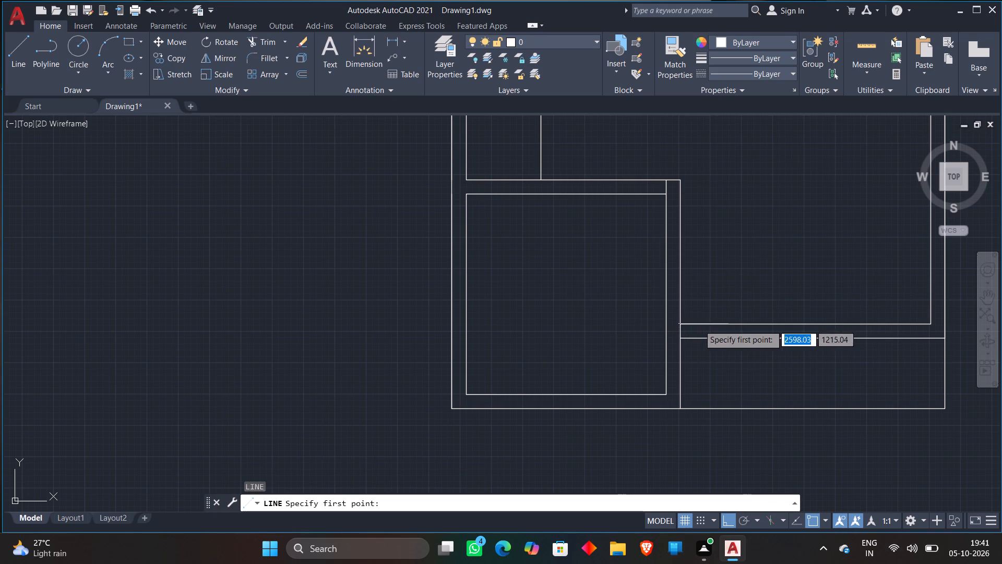
click(677, 321)
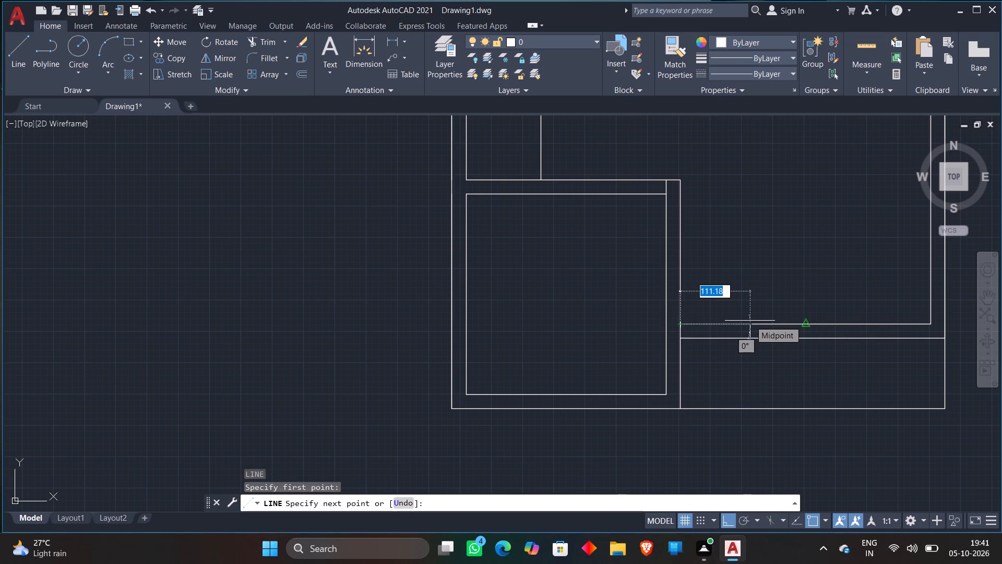
key(2)
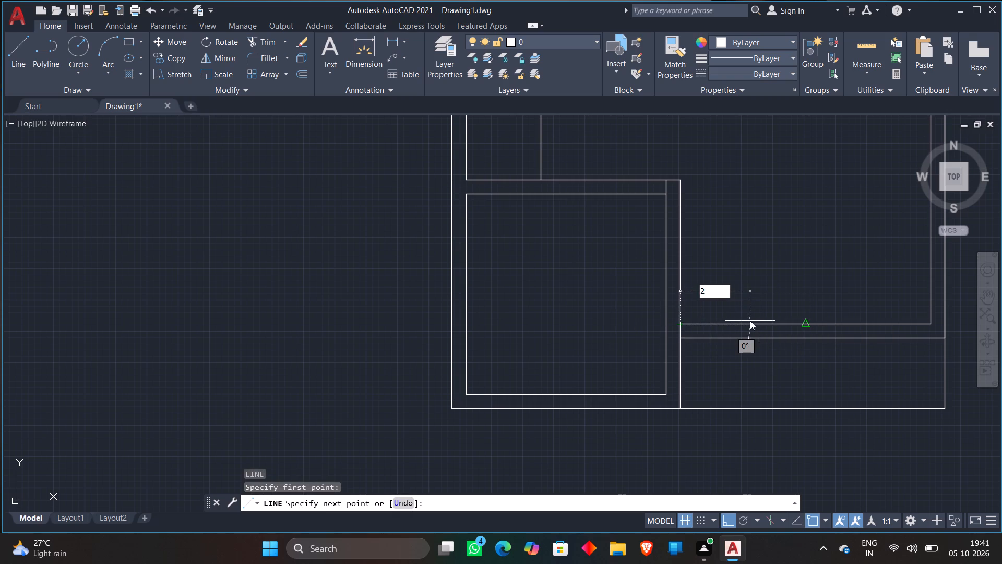
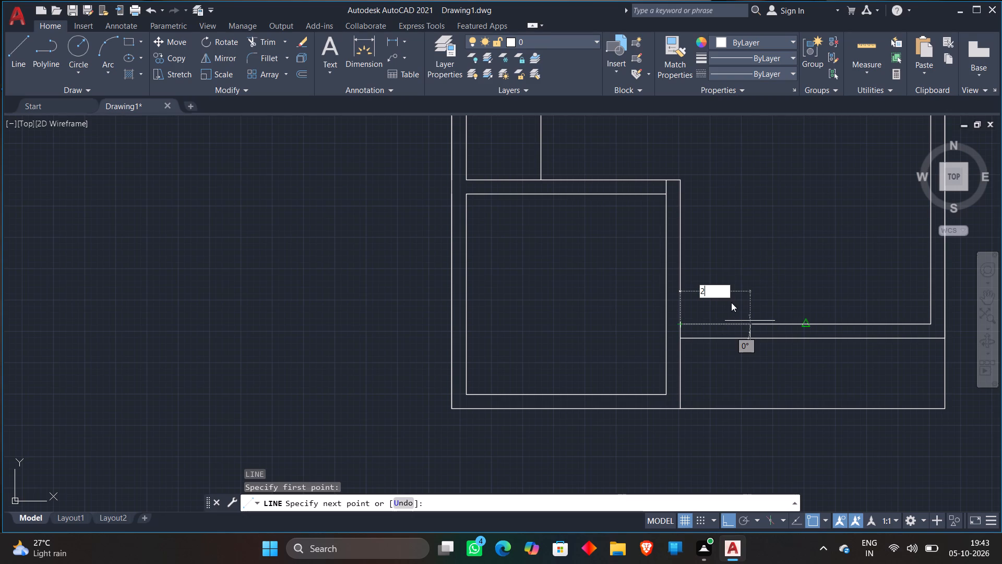
Make the line along the lower-right wall's upper line 60.96 long and add a vertical line about 126 long upward from its end.
click(710, 285)
key(BackSpace)
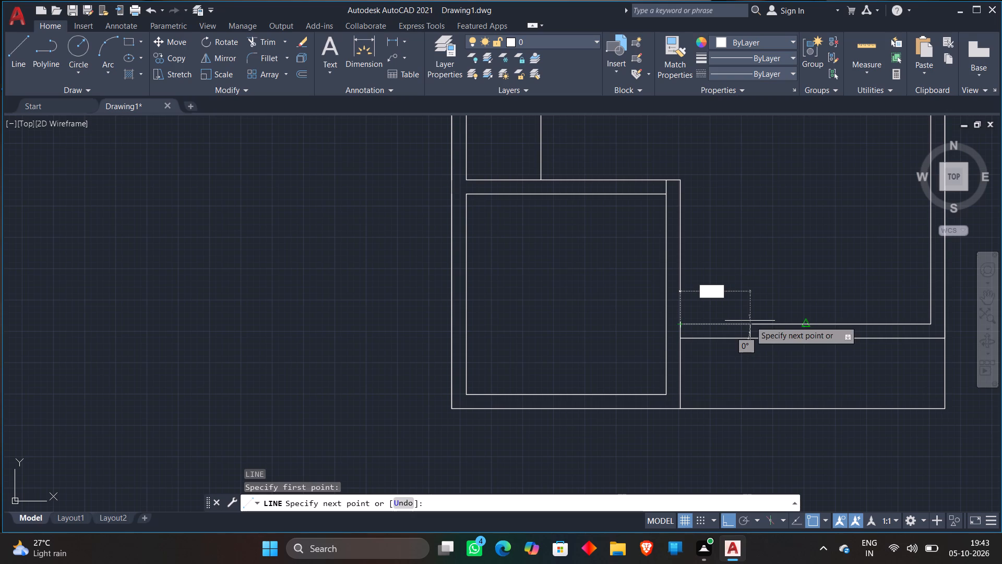
text(60.96)
key(Return)
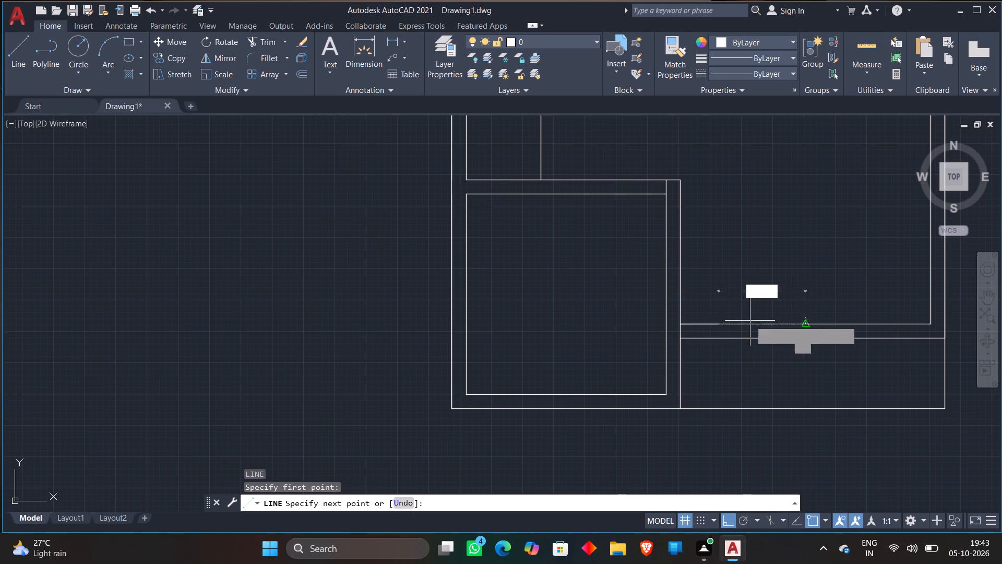
click(761, 245)
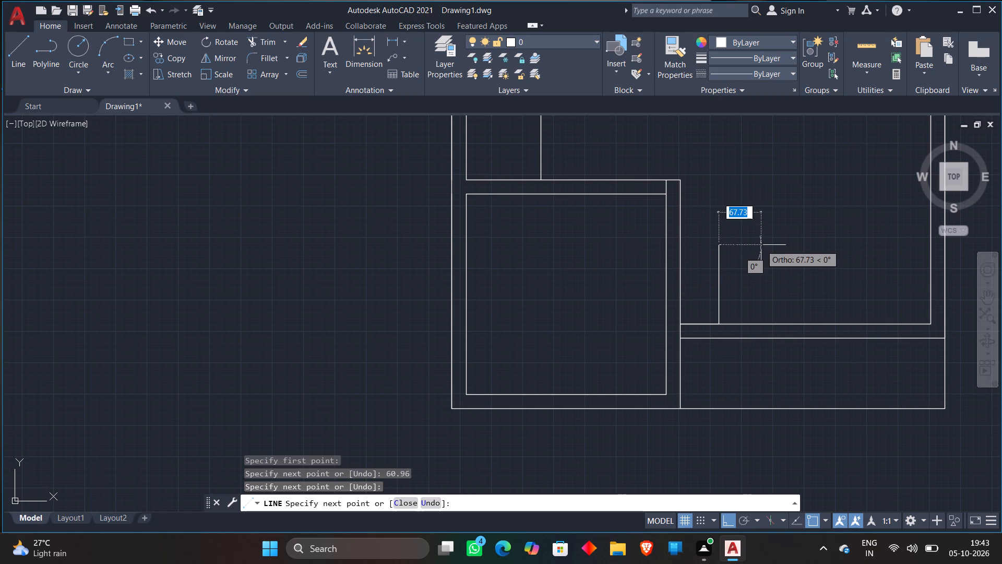
key(Escape)
Move the new vertical line a short distance rightward along the lower-right wall's upper line, away from the square room.
click(718, 276)
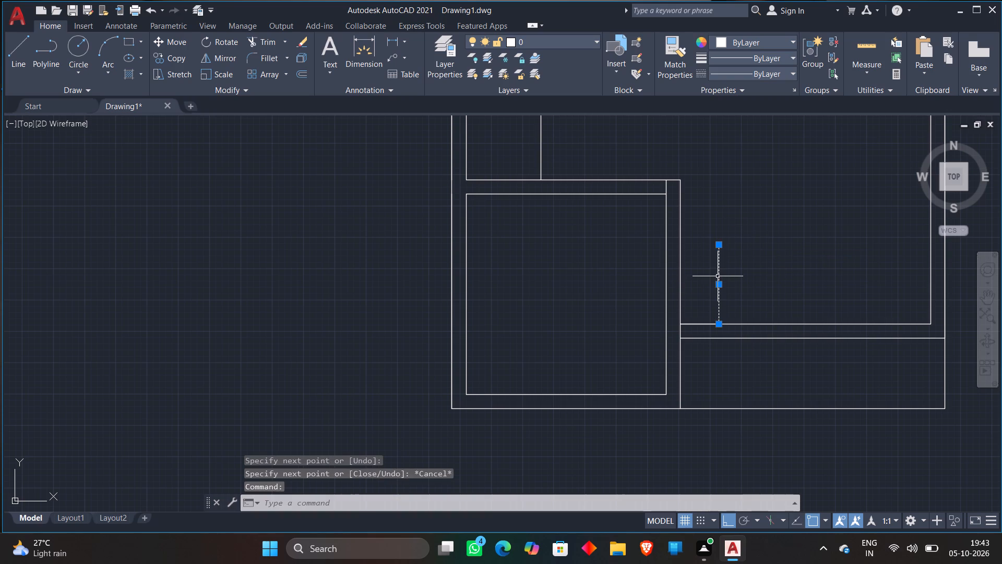
scroll(718, 276, down, 1)
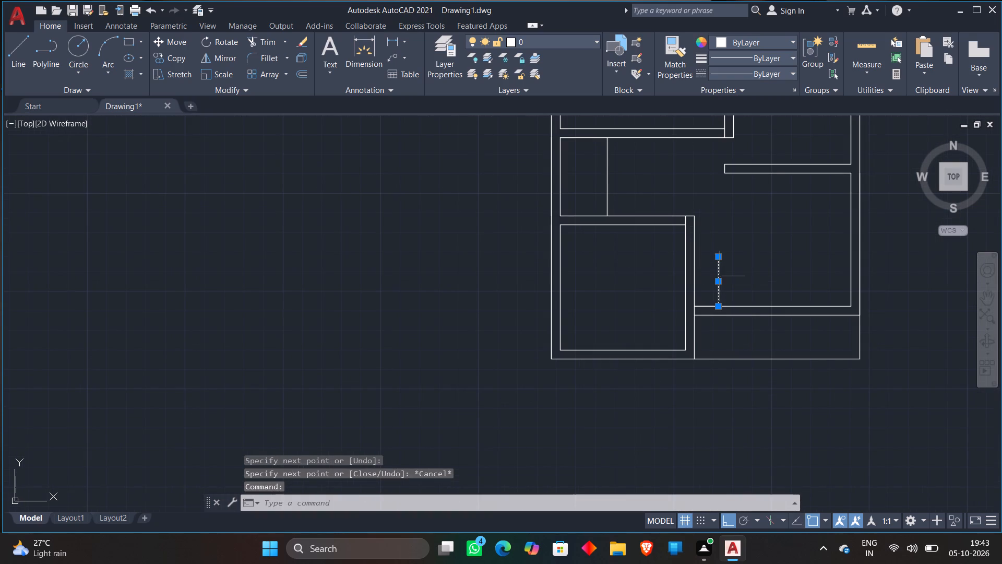
key(m)
key(Return)
scroll(729, 274, up, 2)
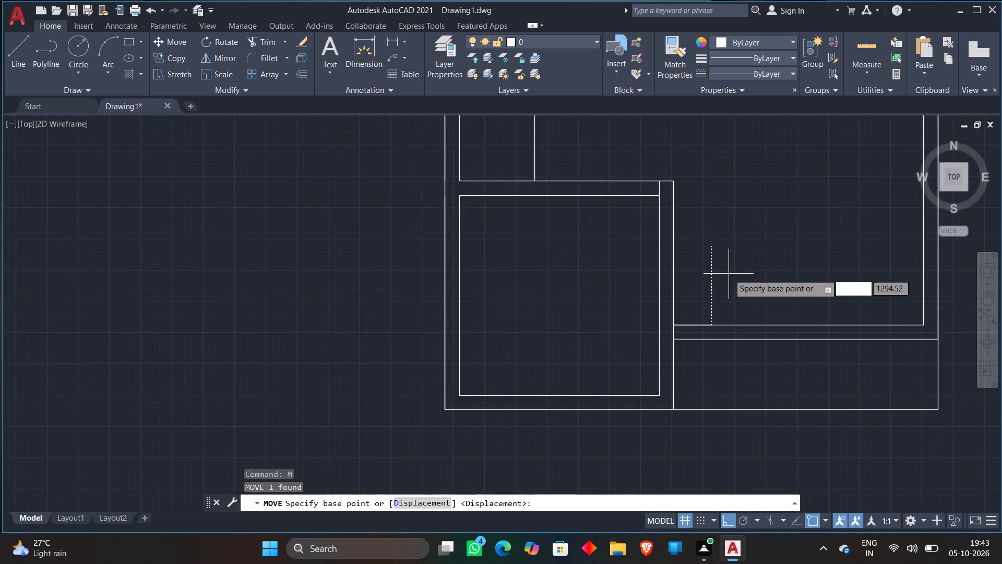
click(702, 288)
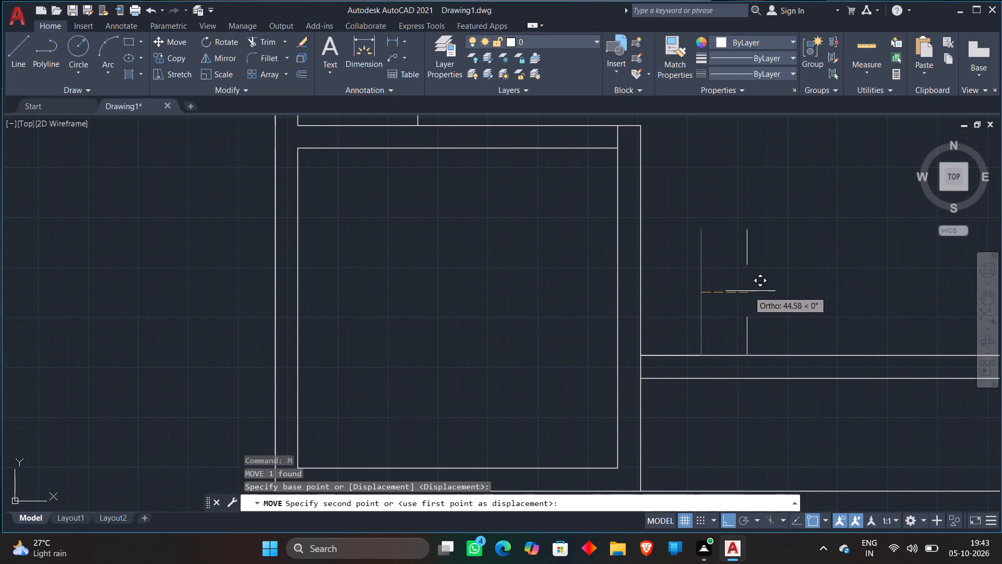
click(757, 291)
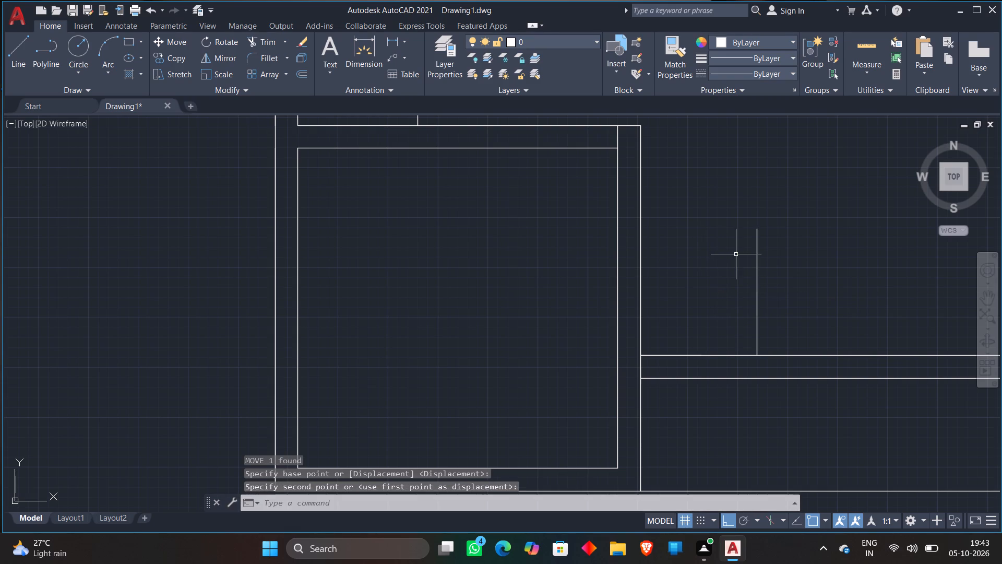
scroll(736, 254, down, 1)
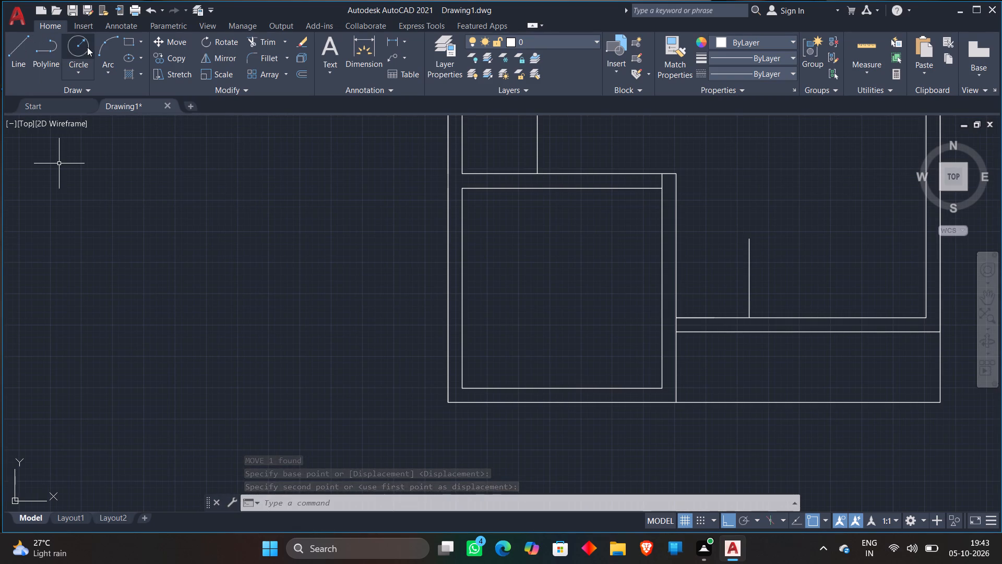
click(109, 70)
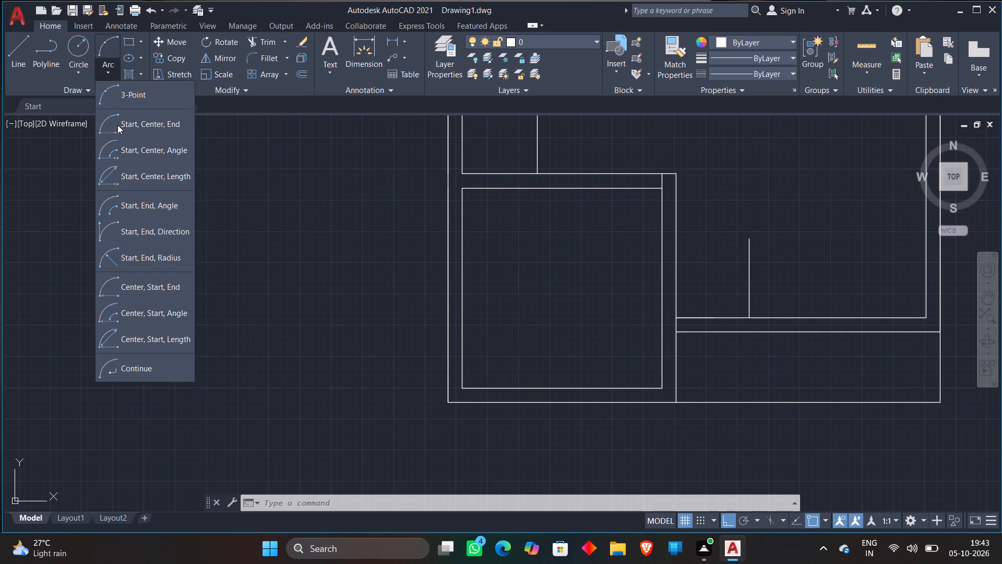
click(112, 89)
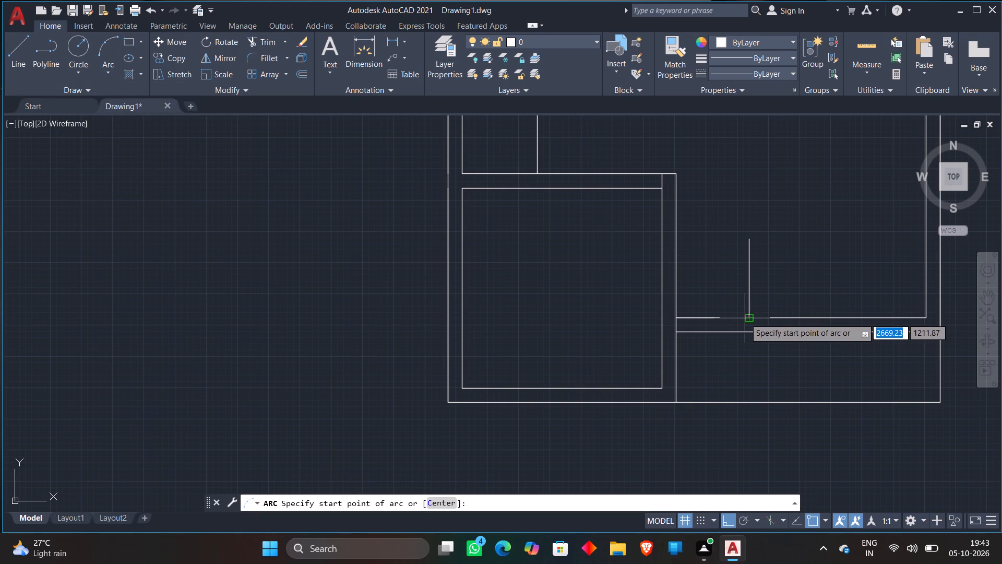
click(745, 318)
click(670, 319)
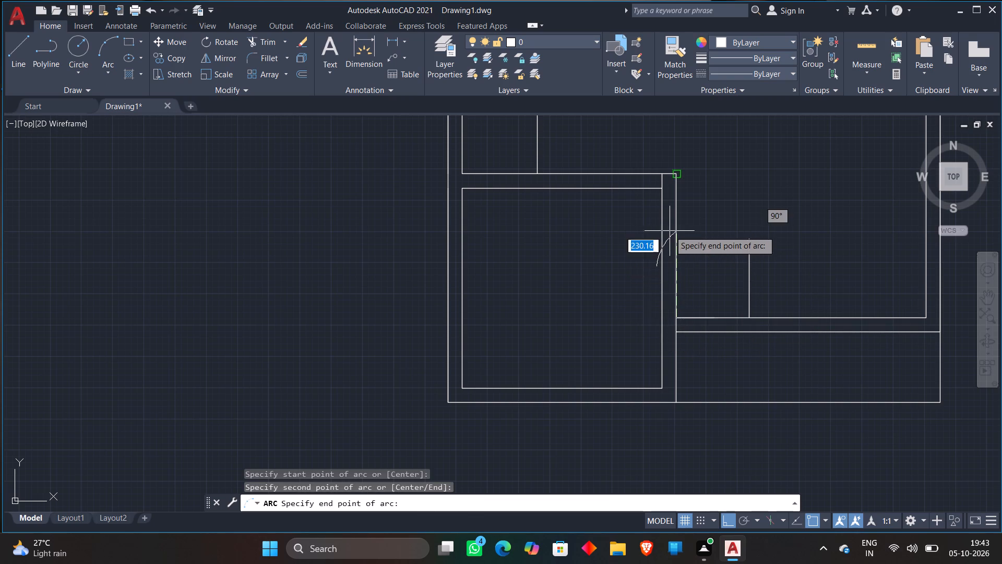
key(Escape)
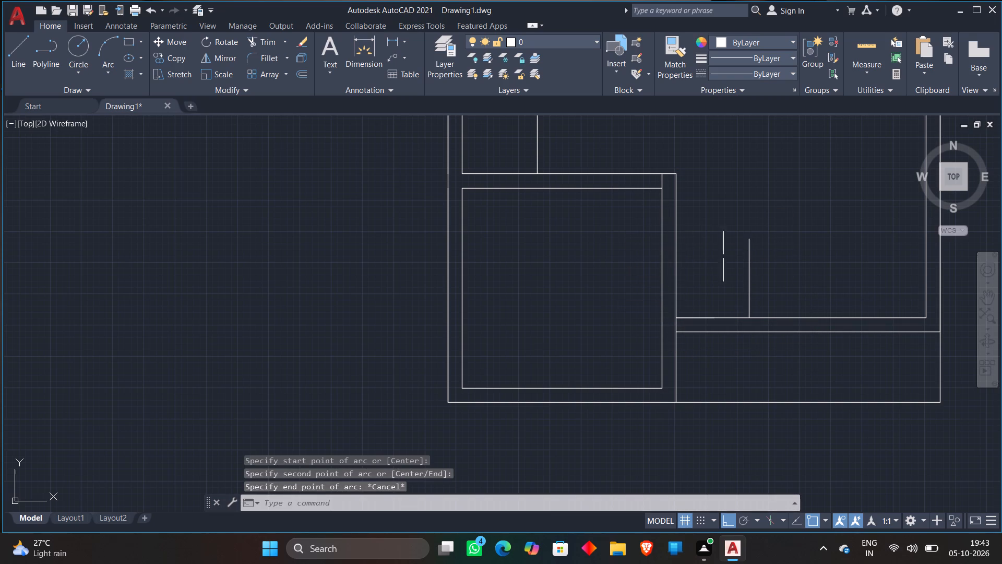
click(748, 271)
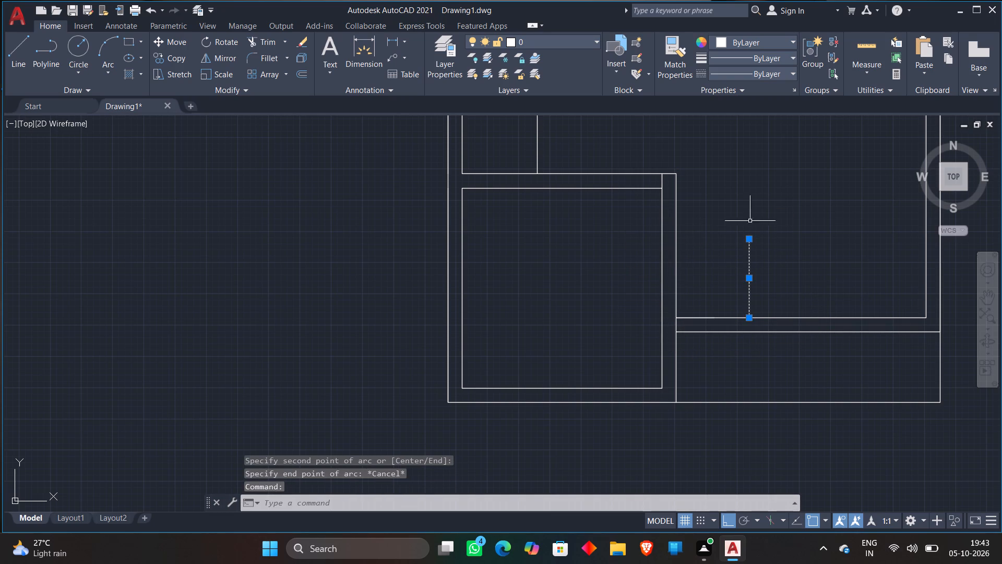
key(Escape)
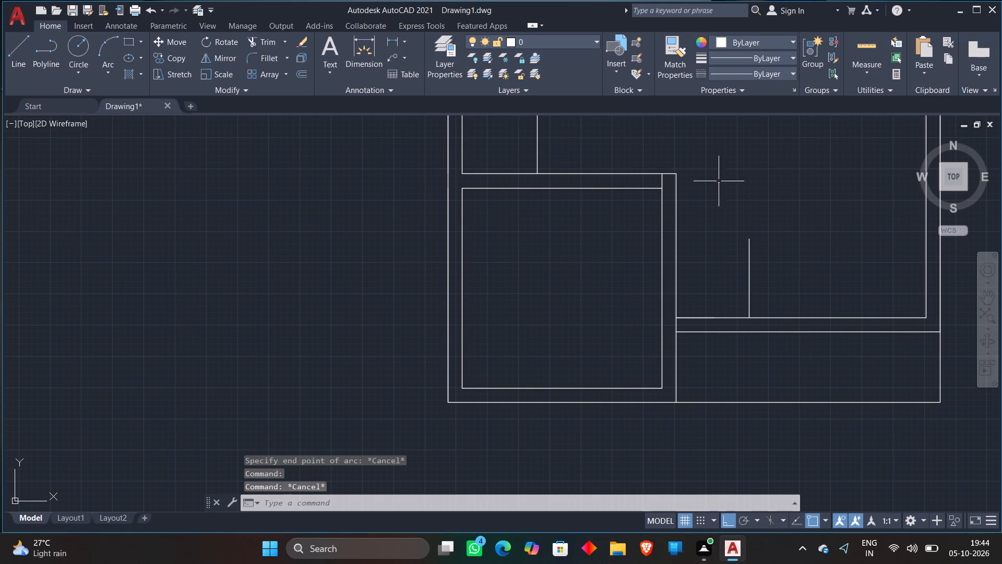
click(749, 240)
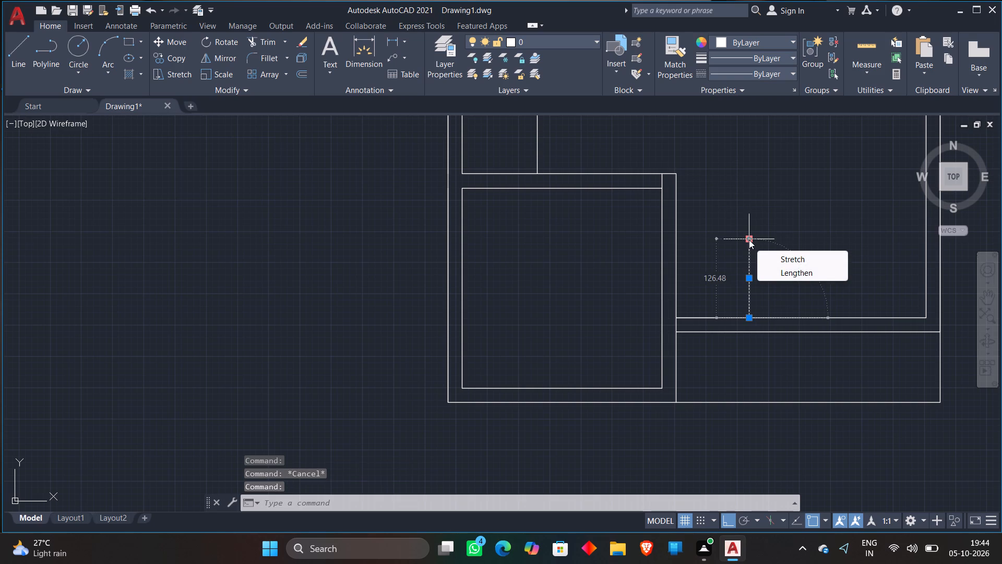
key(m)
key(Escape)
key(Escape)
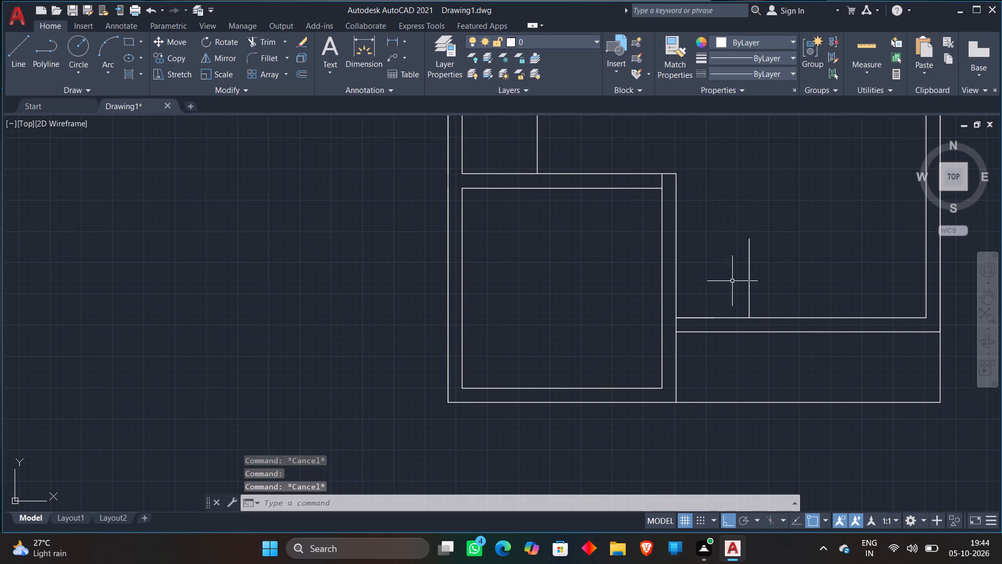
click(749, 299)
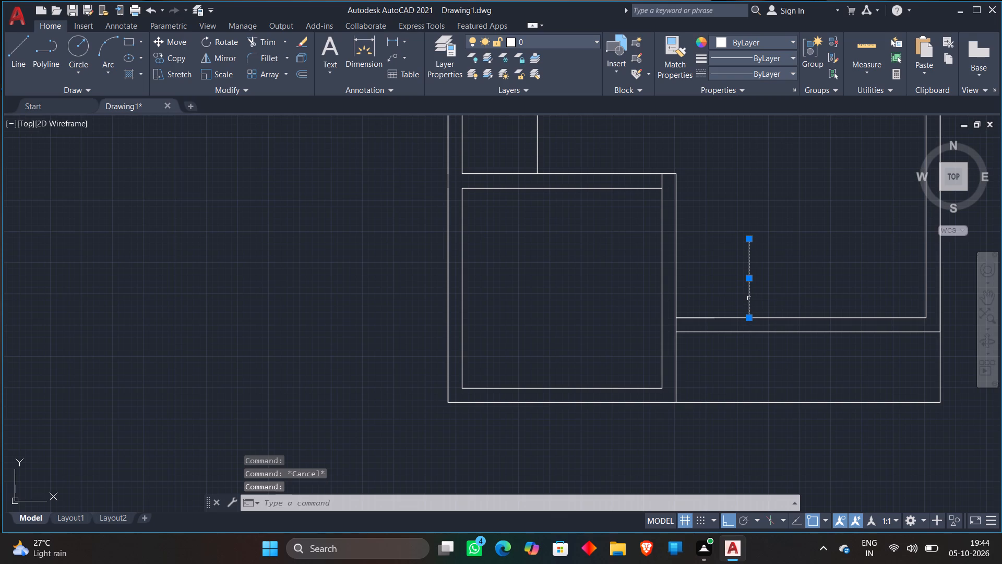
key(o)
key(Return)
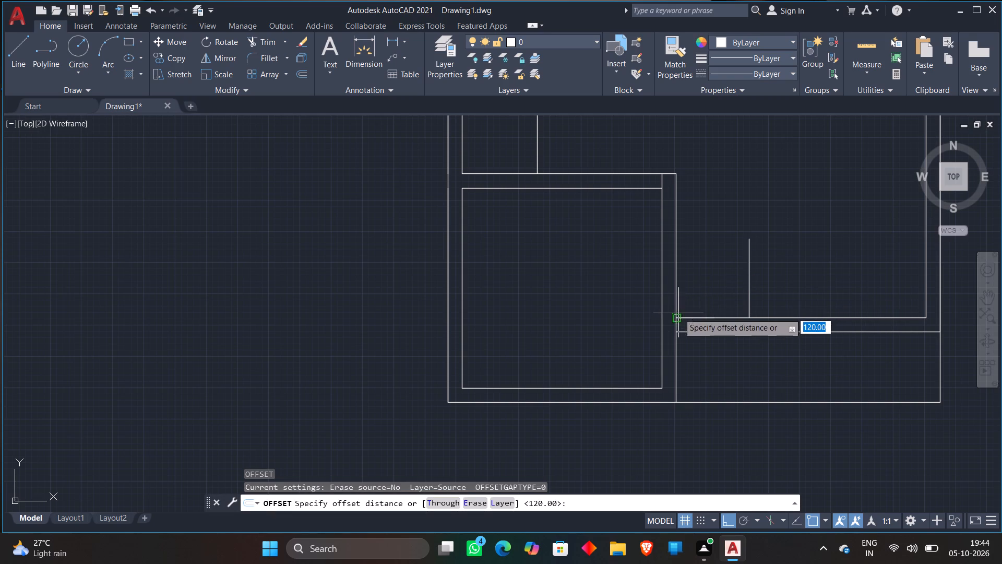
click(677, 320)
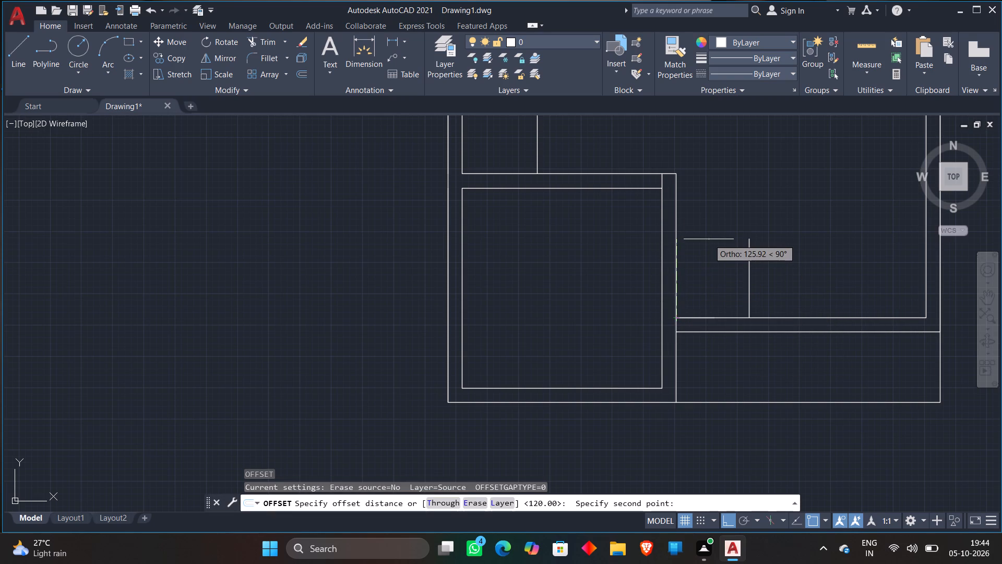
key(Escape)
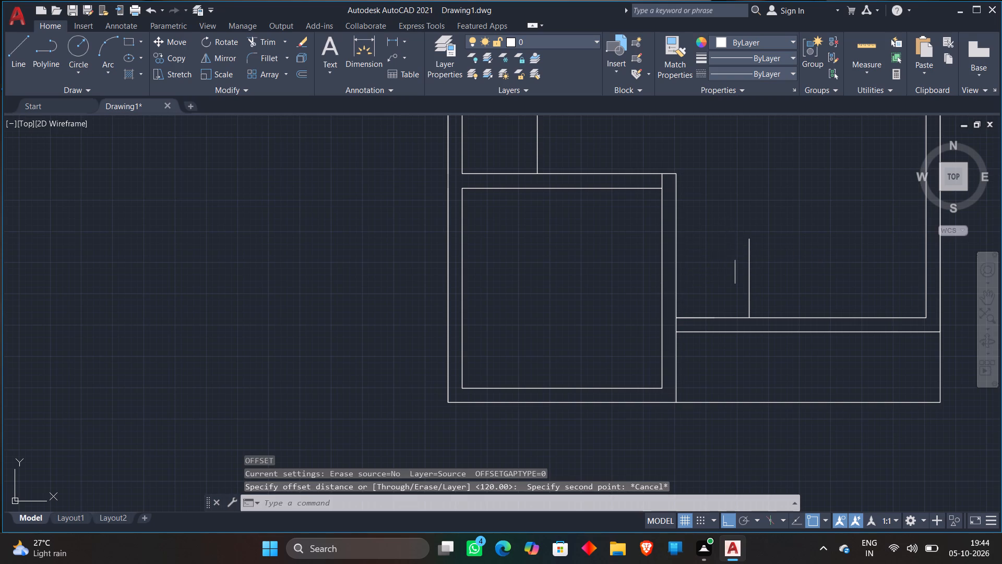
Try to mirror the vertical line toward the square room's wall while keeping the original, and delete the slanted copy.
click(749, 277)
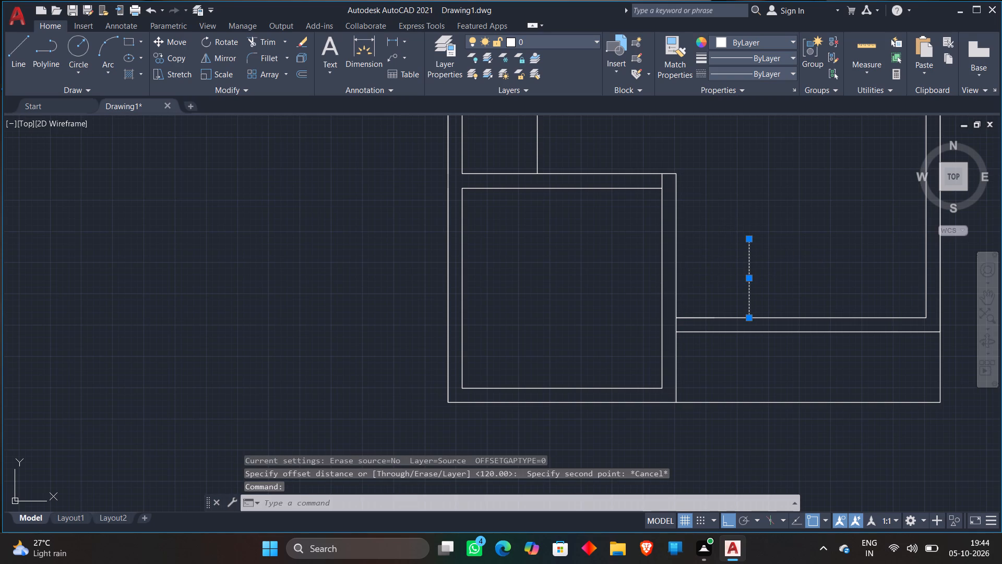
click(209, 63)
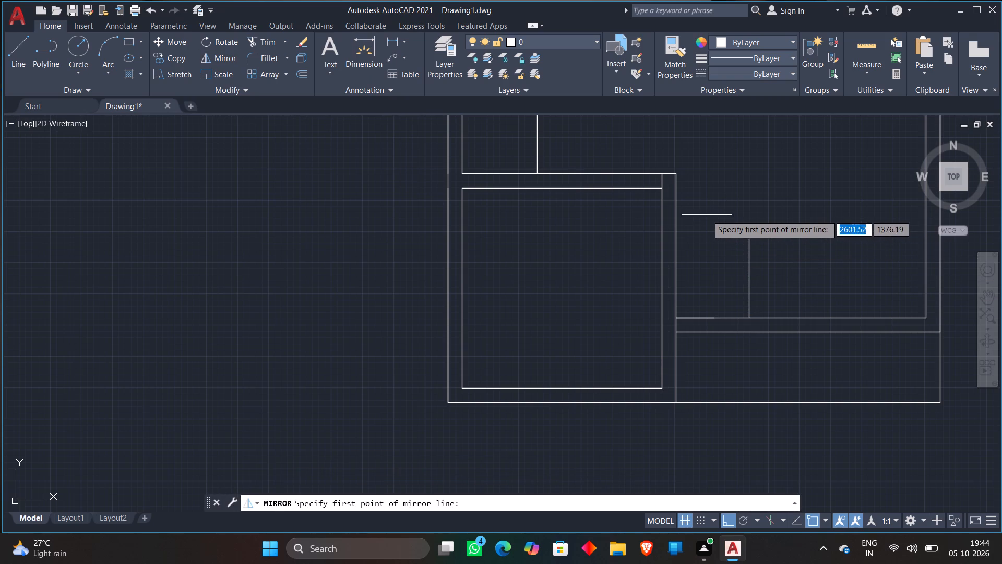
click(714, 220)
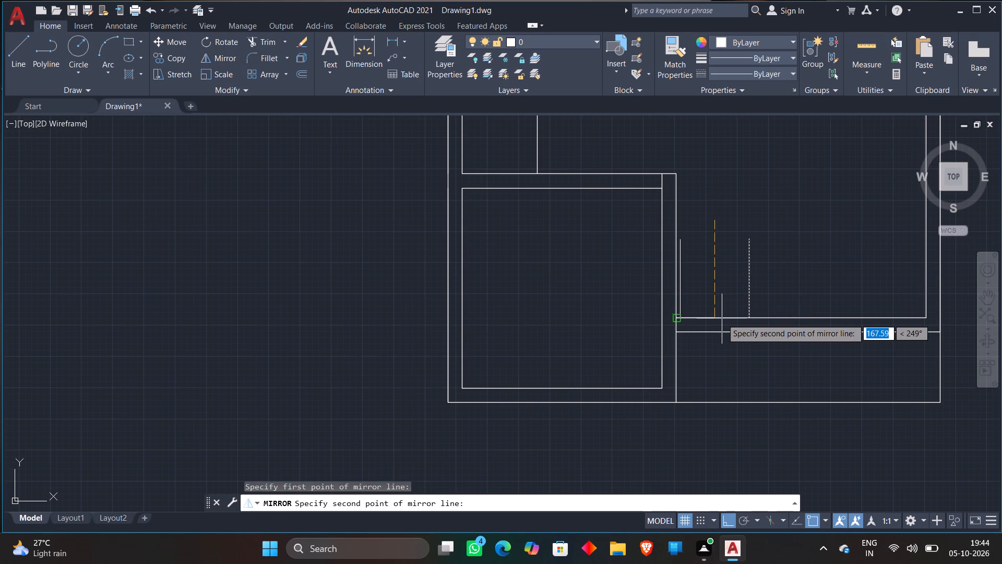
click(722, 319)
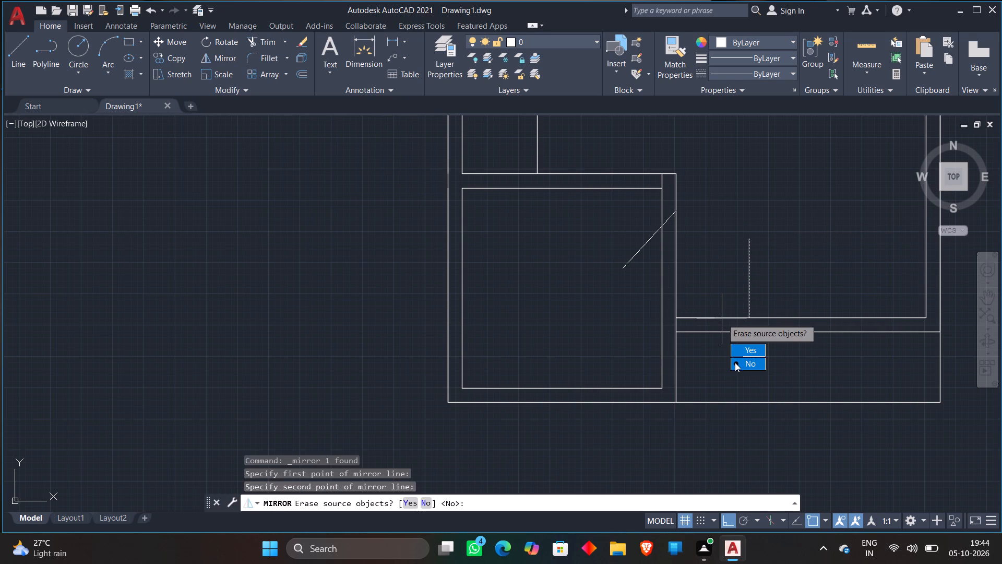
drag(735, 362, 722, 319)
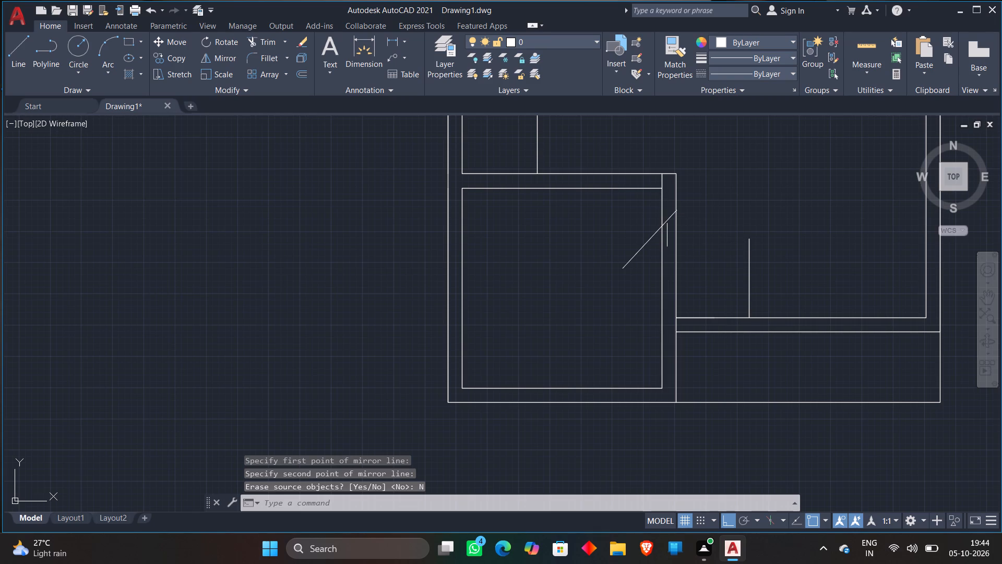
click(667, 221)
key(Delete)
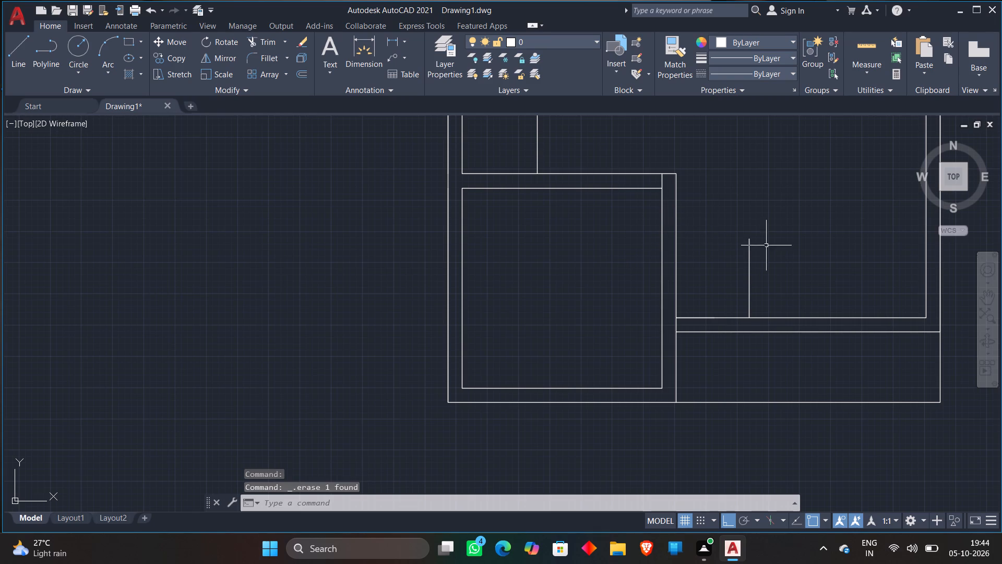
Add a linear dimension for the vertical line's length, placed just to the right of the line.
click(750, 276)
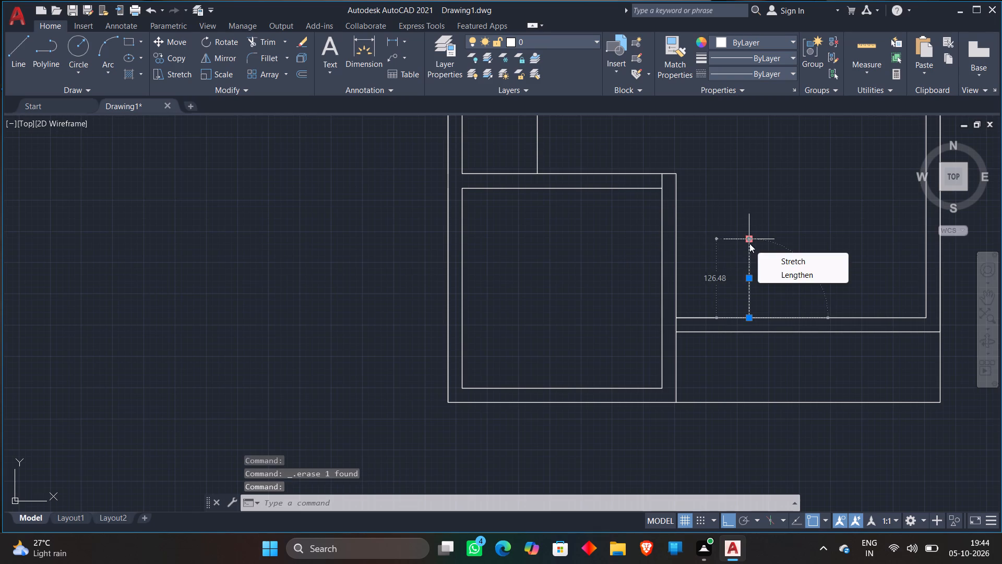
key(Escape)
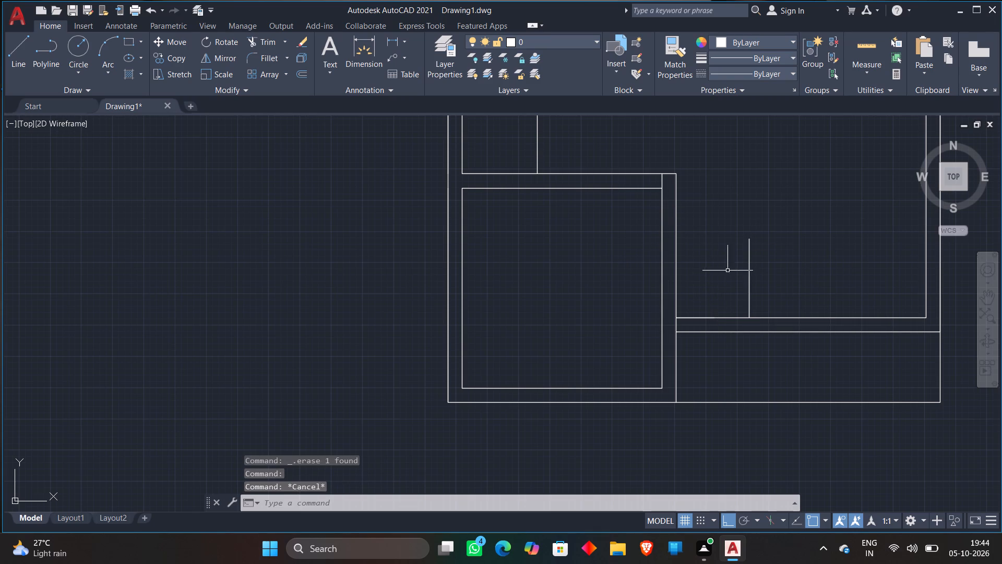
click(391, 40)
click(746, 234)
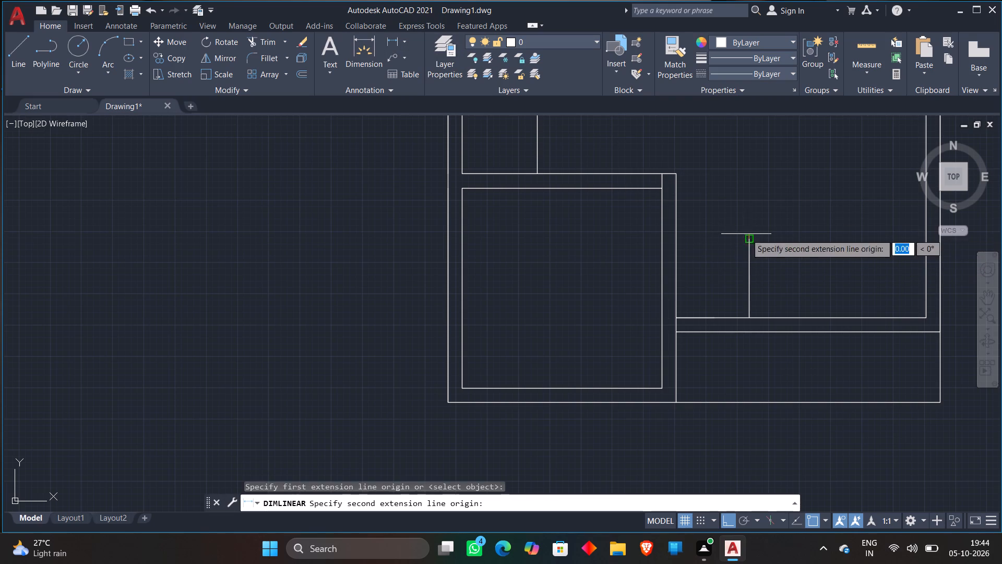
click(748, 312)
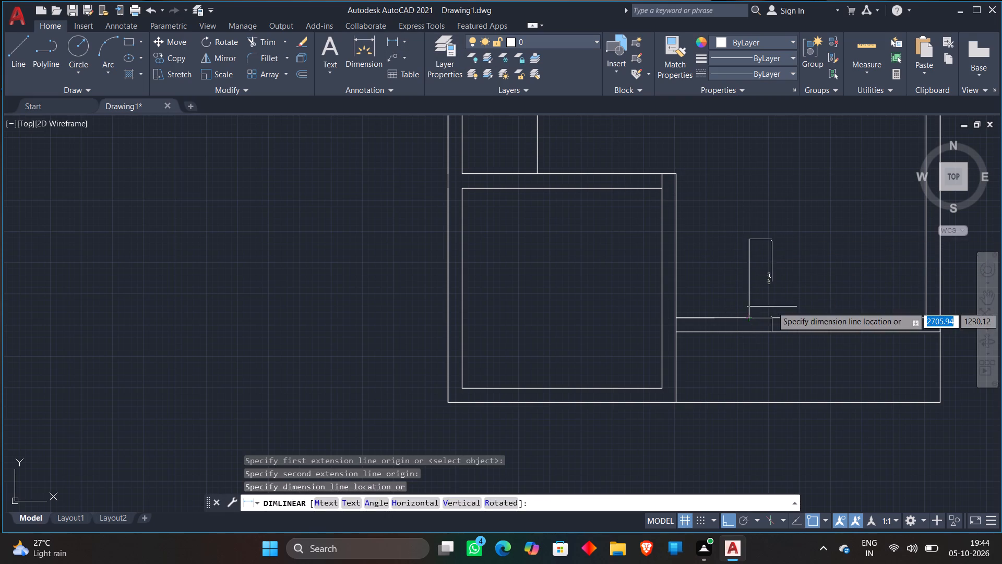
click(772, 307)
scroll(770, 279, up, 4)
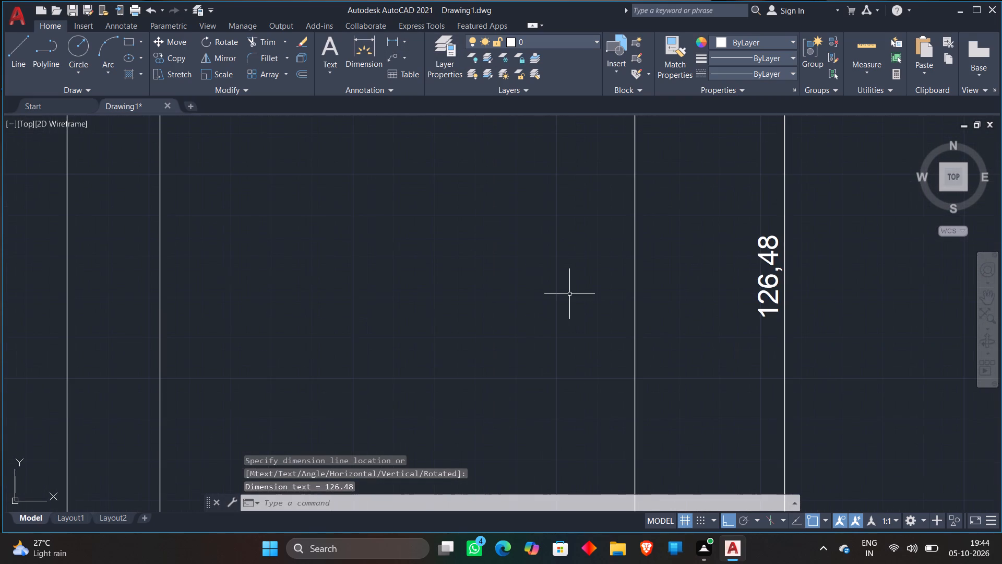
scroll(569, 294, down, 3)
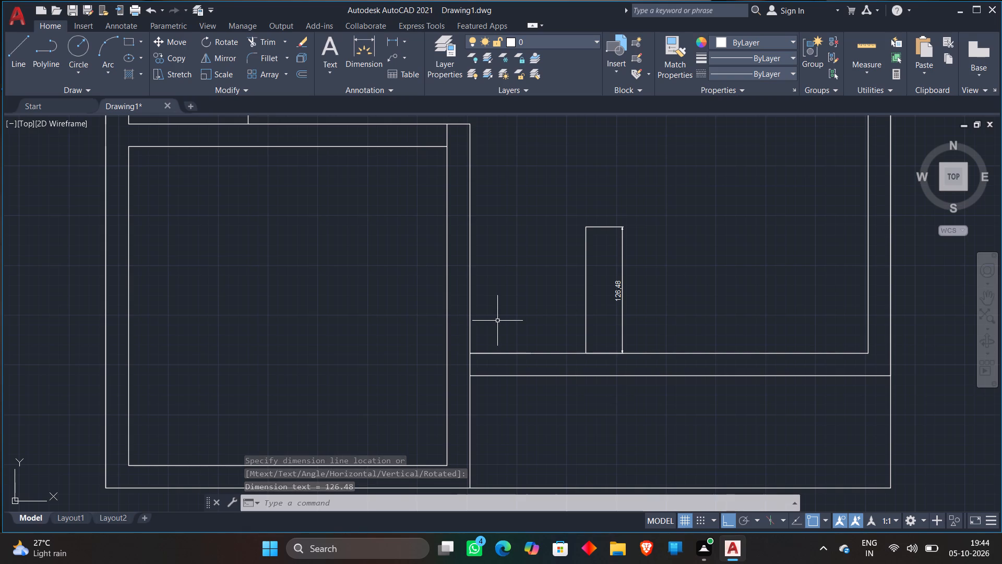
Draw a 126.48 line up the square room's wall from the lower-right wall's upper corner, continuing about 150 horizontally to the right.
key(l)
key(Return)
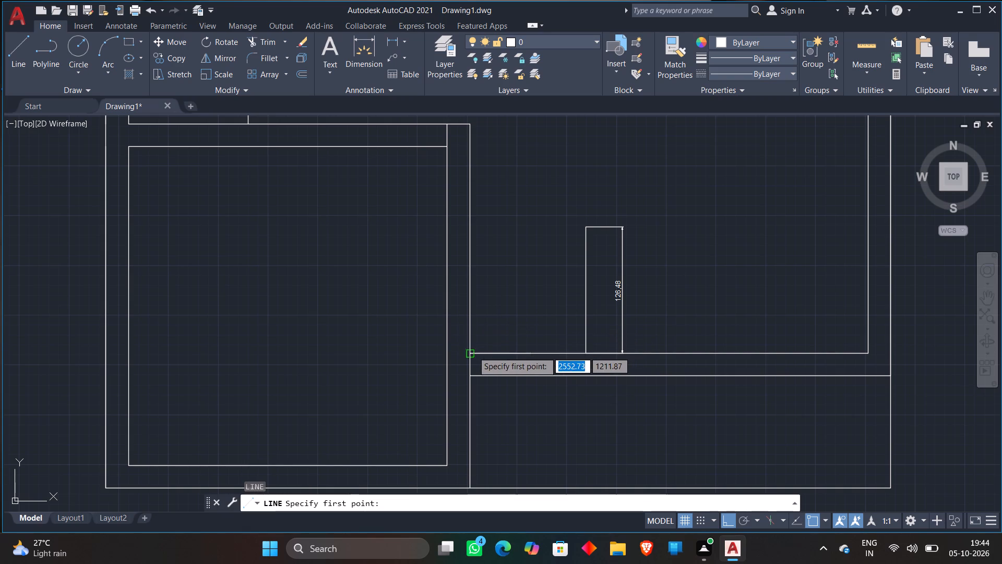
click(473, 351)
text(126.4)
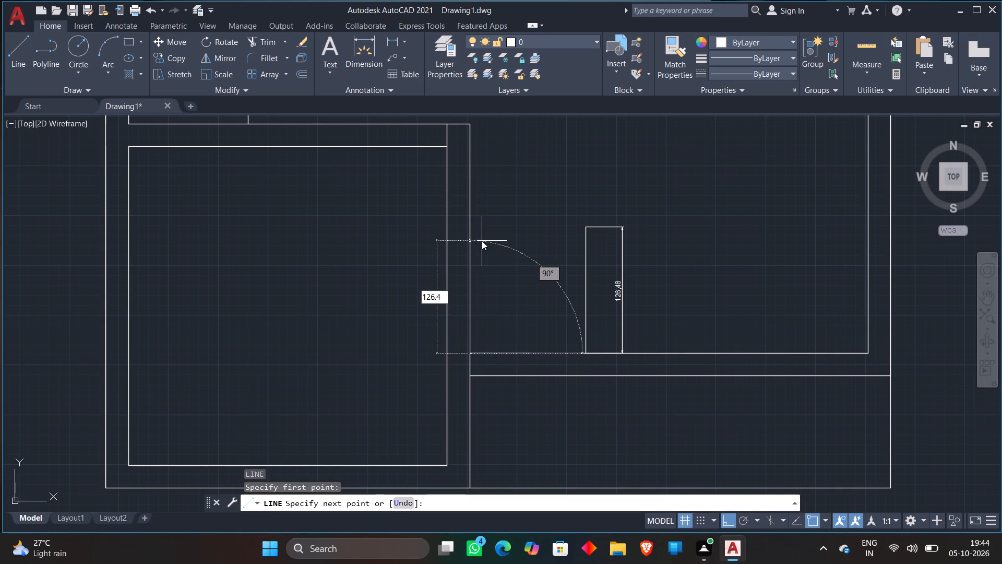
key(8)
key(Return)
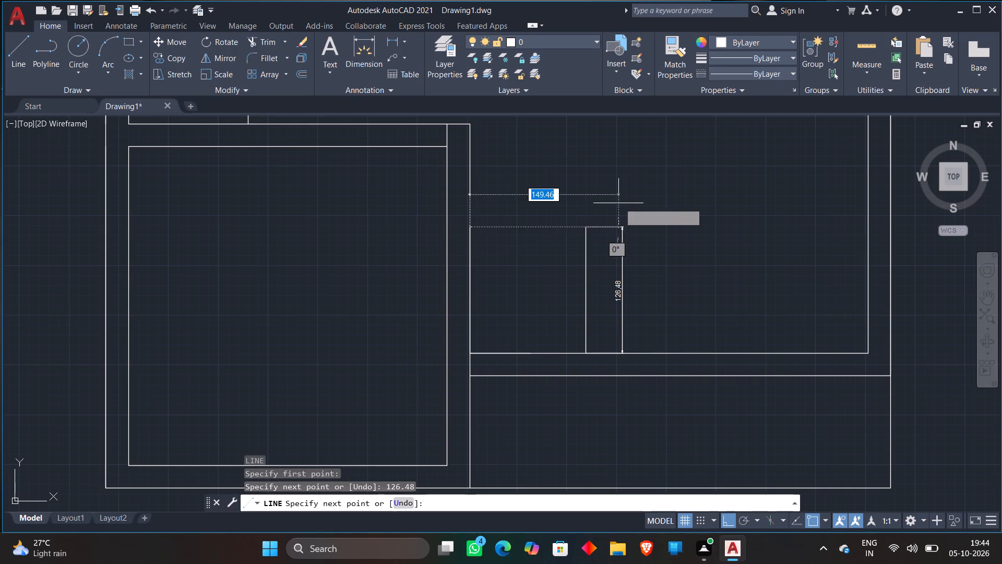
click(620, 203)
key(Escape)
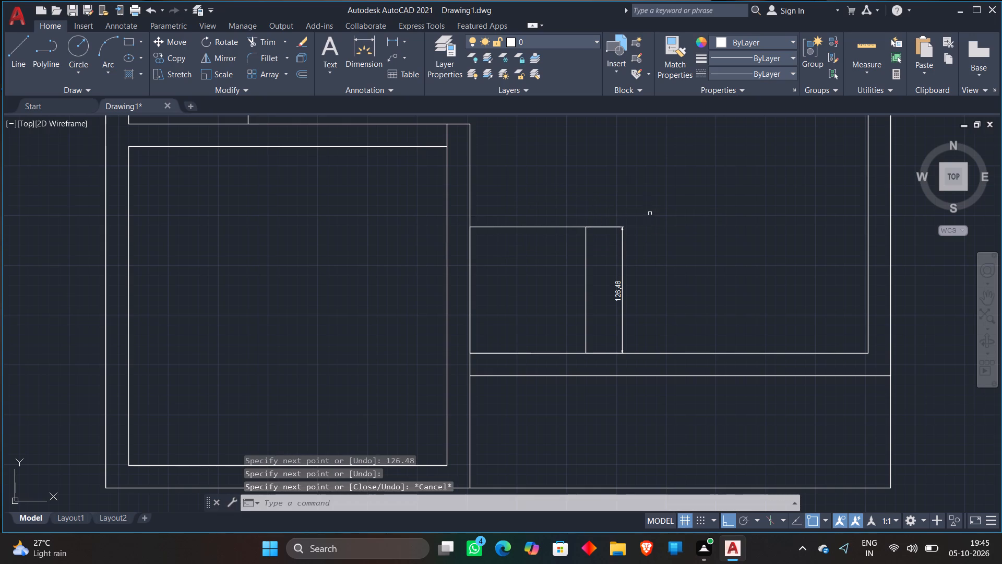
Delete the vertical 126.48 dimension beside the construction line.
click(621, 268)
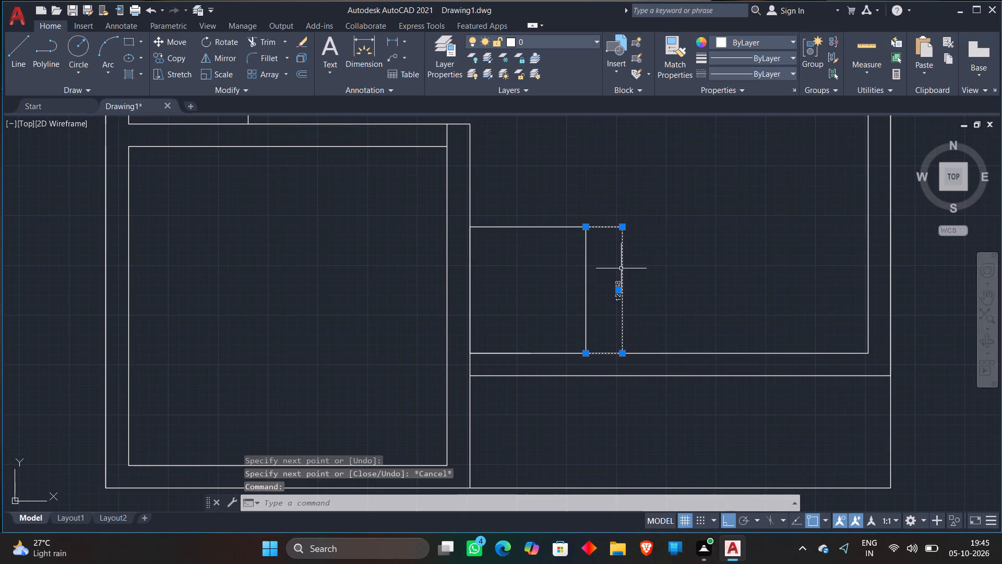
key(Delete)
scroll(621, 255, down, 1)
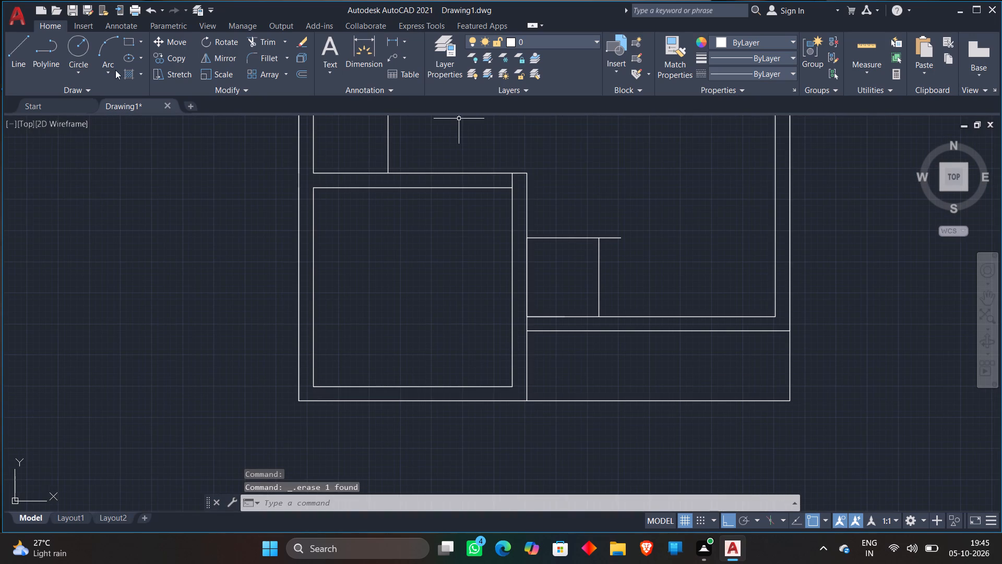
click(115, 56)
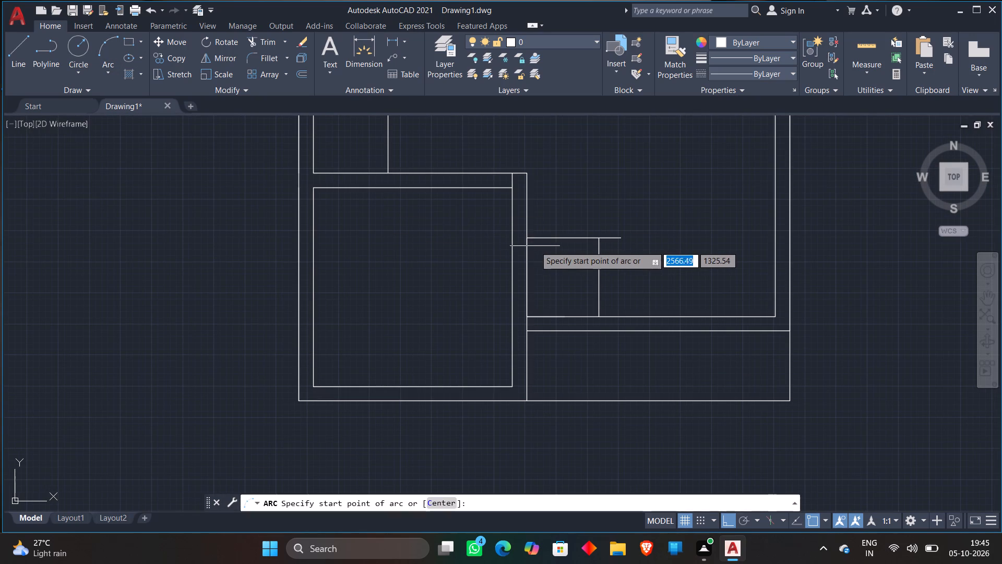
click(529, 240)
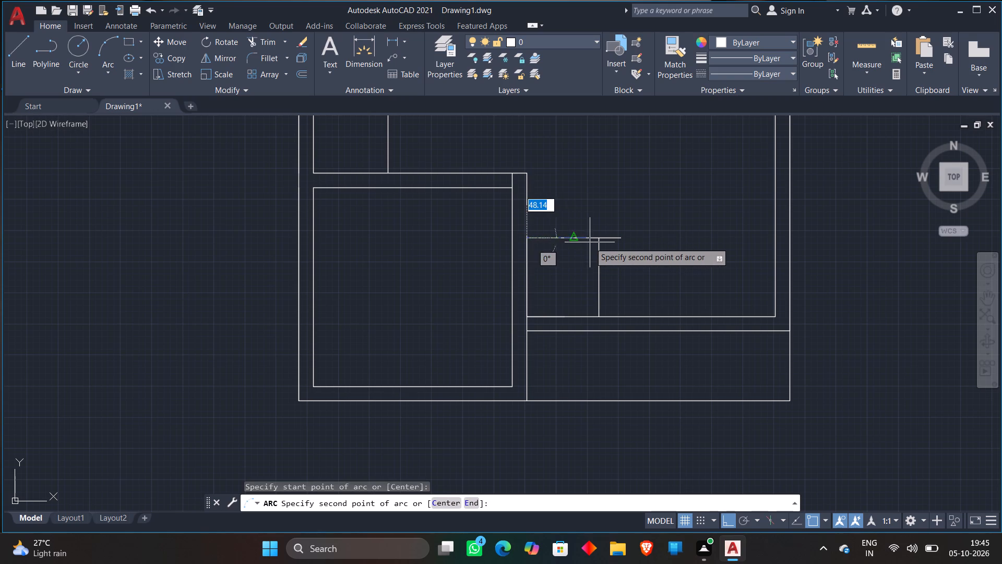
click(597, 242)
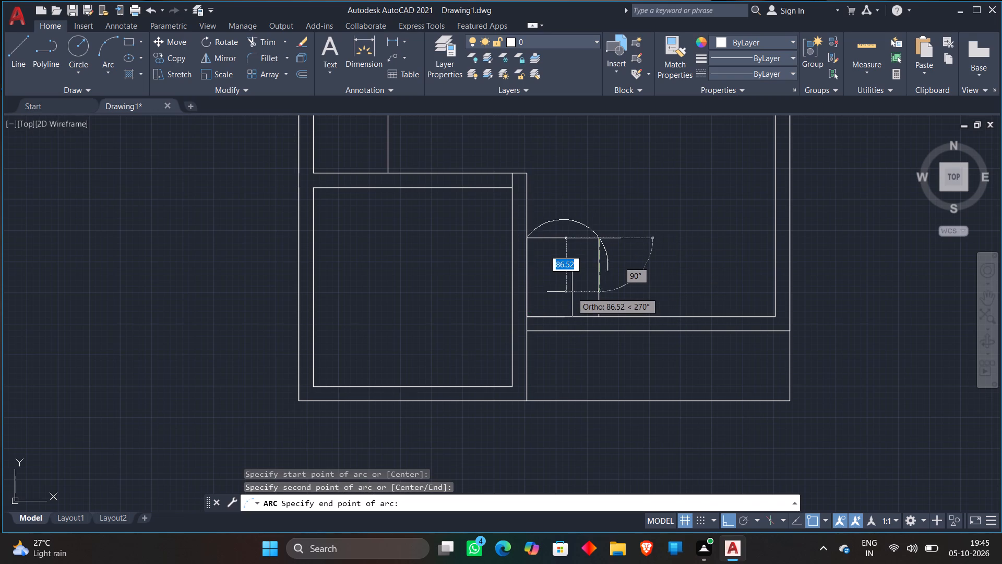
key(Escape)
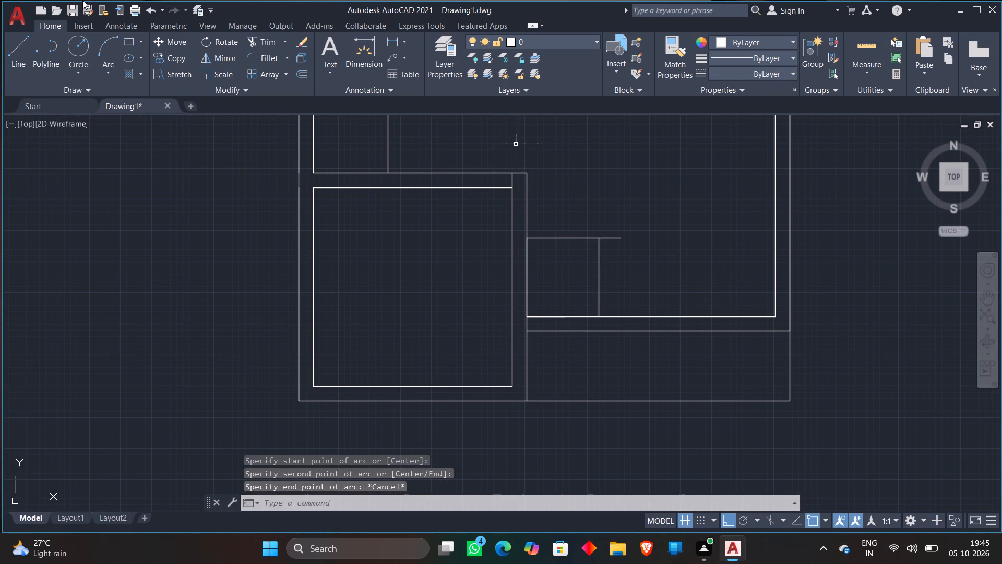
Draw a Start, Center, End door arc from the vertical construction line's foot, centred at the wall corner, ending upward on the square room's wall.
click(109, 74)
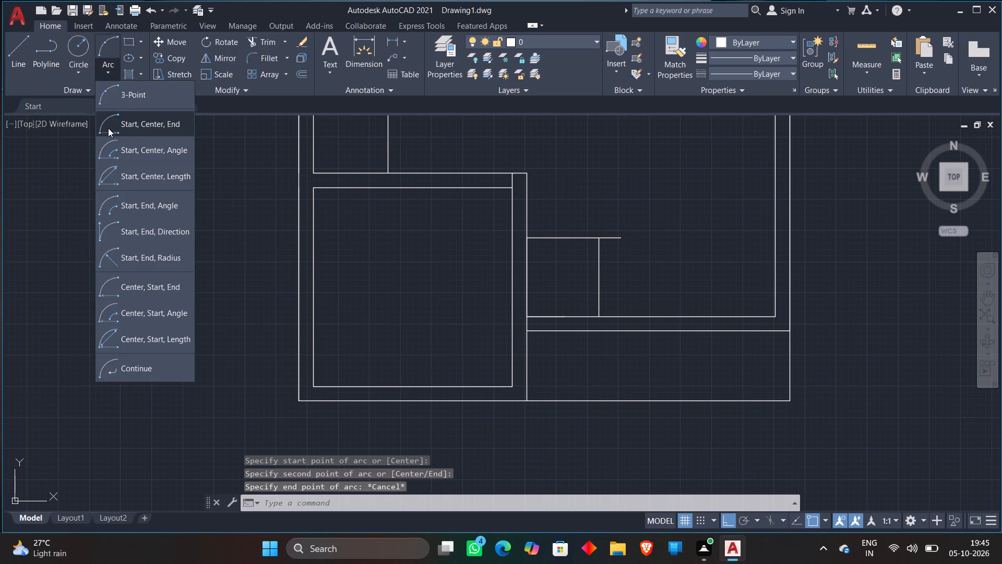
click(108, 128)
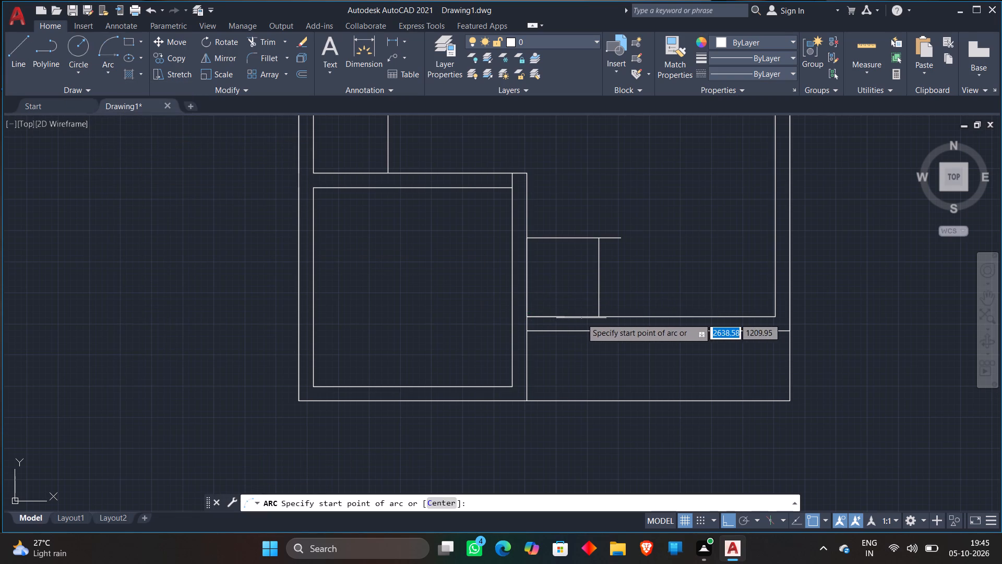
click(594, 318)
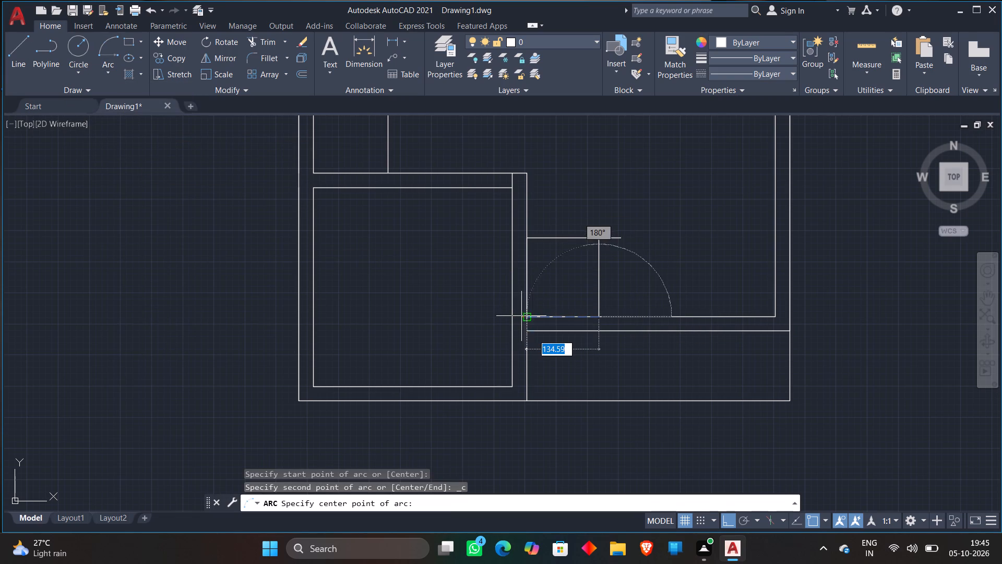
click(521, 316)
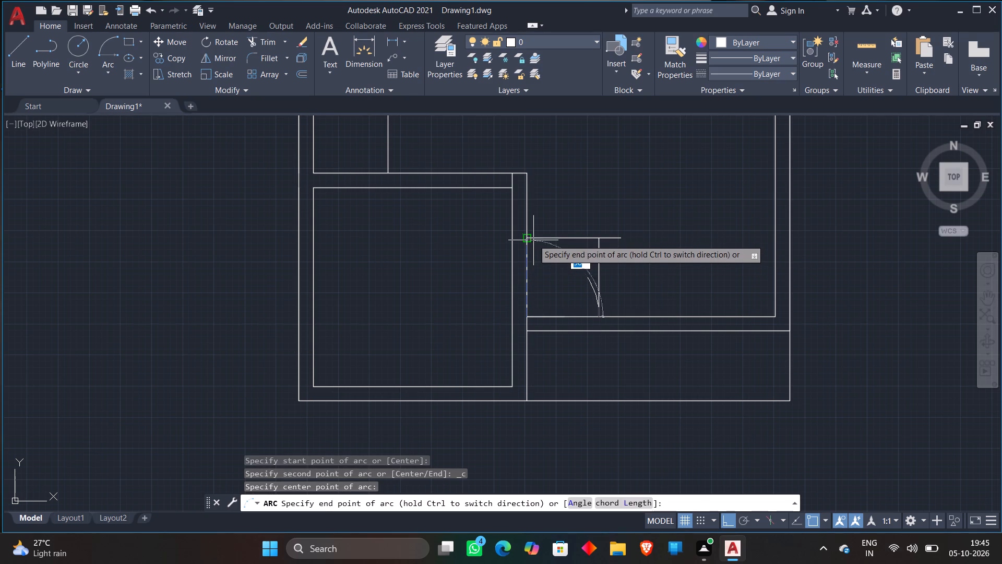
click(532, 239)
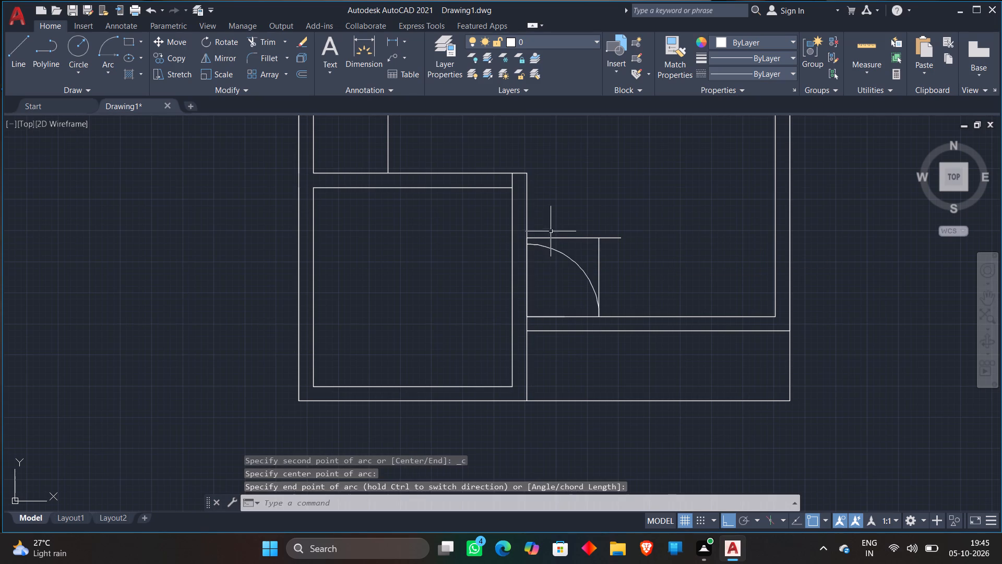
Trim away the vertical and horizontal construction lines around the door arc and delete the leftover fragment.
key(t)
key(r)
key(Return)
click(598, 266)
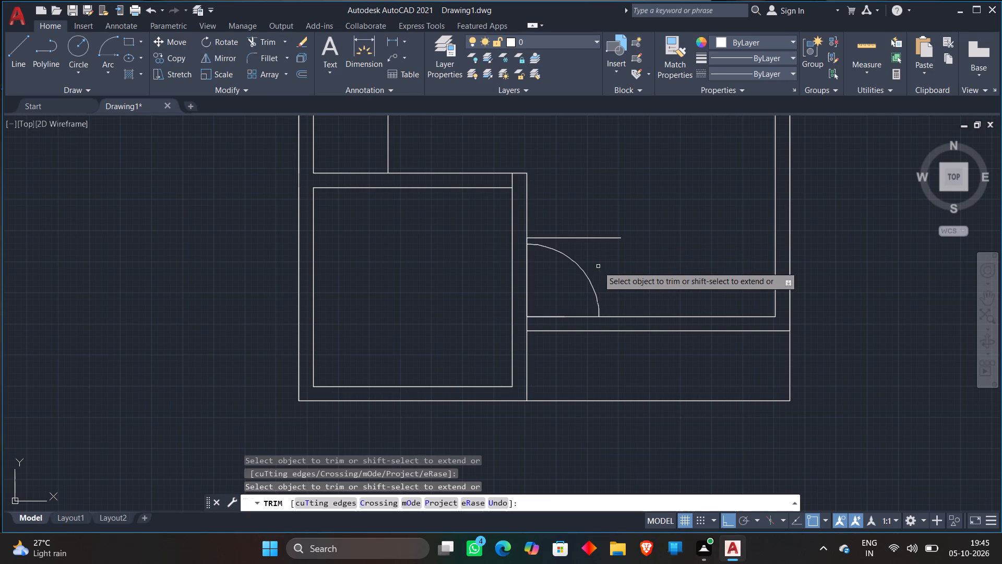
click(581, 239)
click(603, 238)
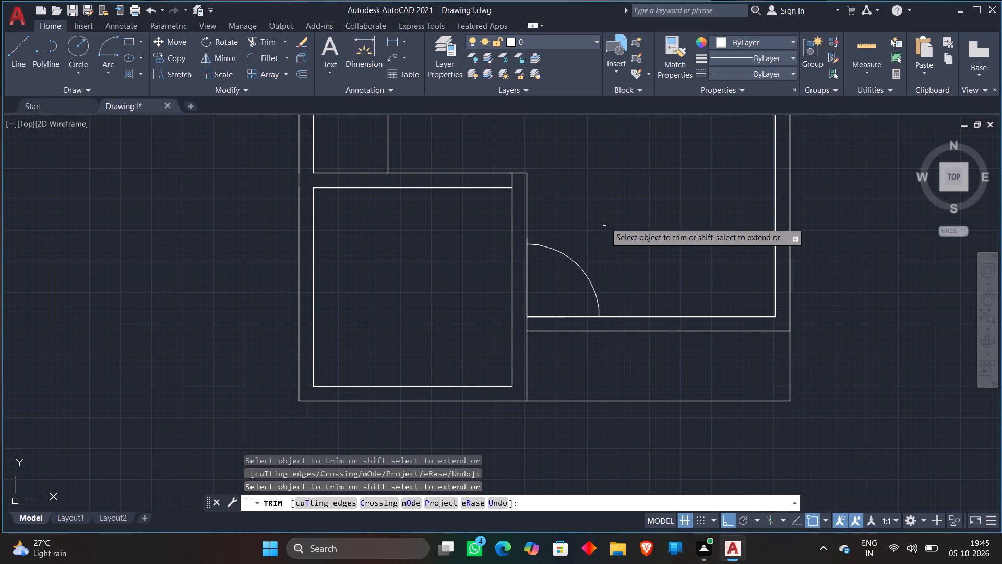
click(590, 230)
click(612, 253)
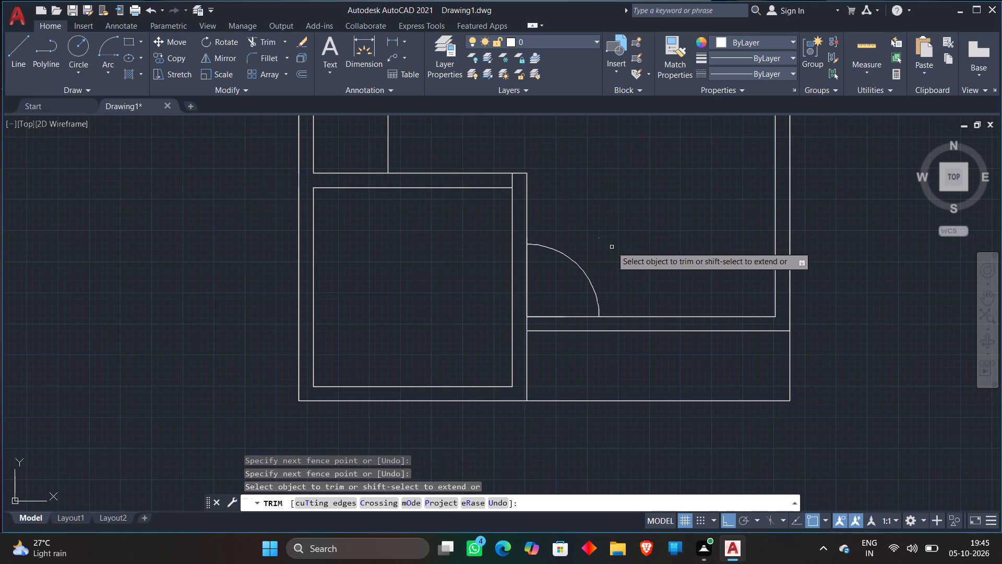
key(Escape)
scroll(581, 231, up, 5)
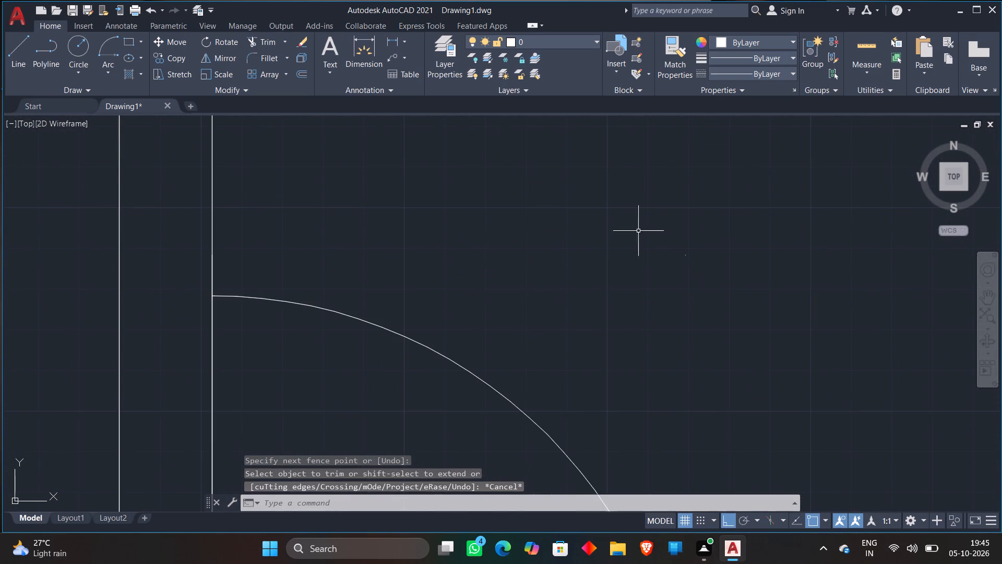
click(642, 219)
click(727, 297)
key(Delete)
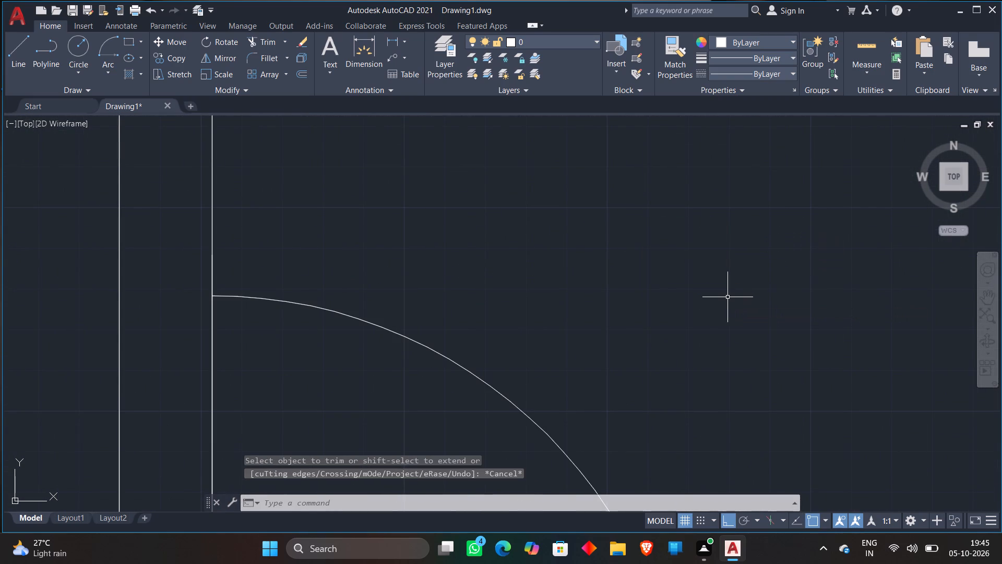
Extend the door arc's lower end to the lower line of the lower-right wall.
scroll(719, 292, down, 6)
text(ex)
key(Return)
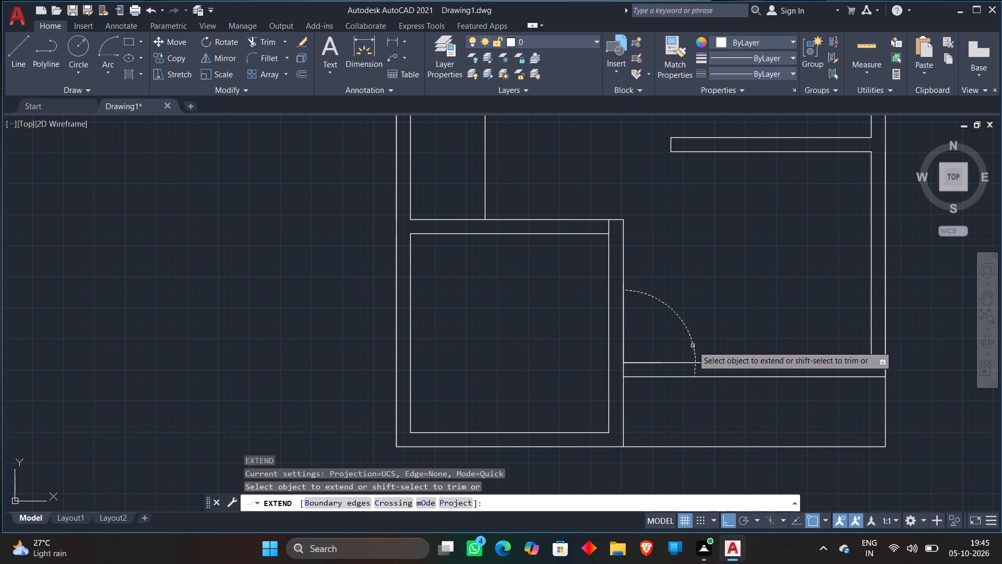
click(693, 346)
key(Escape)
Trim both lines of the lower-right wall between the square room's wall and the door arc to open the doorway.
text(tr)
key(Return)
click(637, 346)
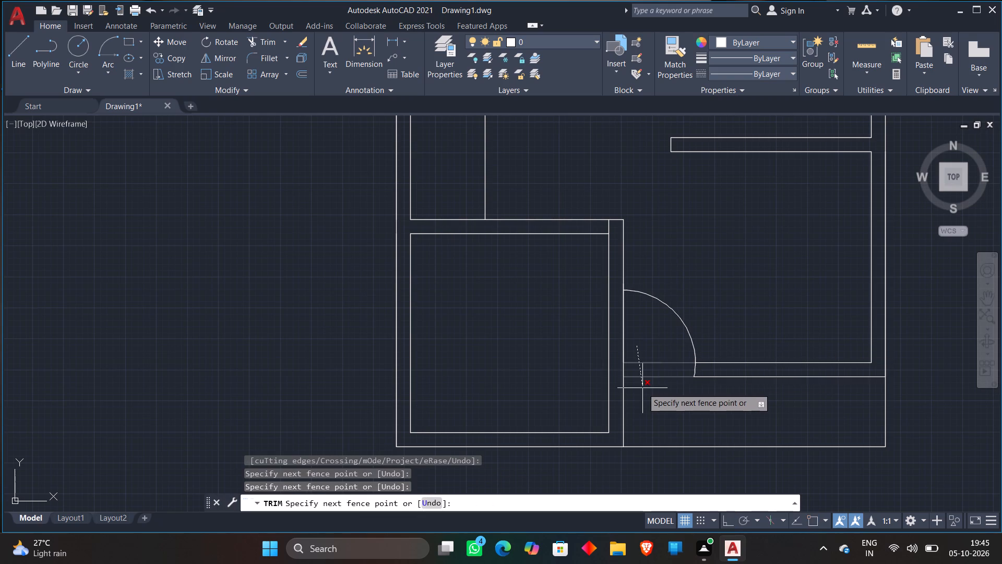
click(642, 388)
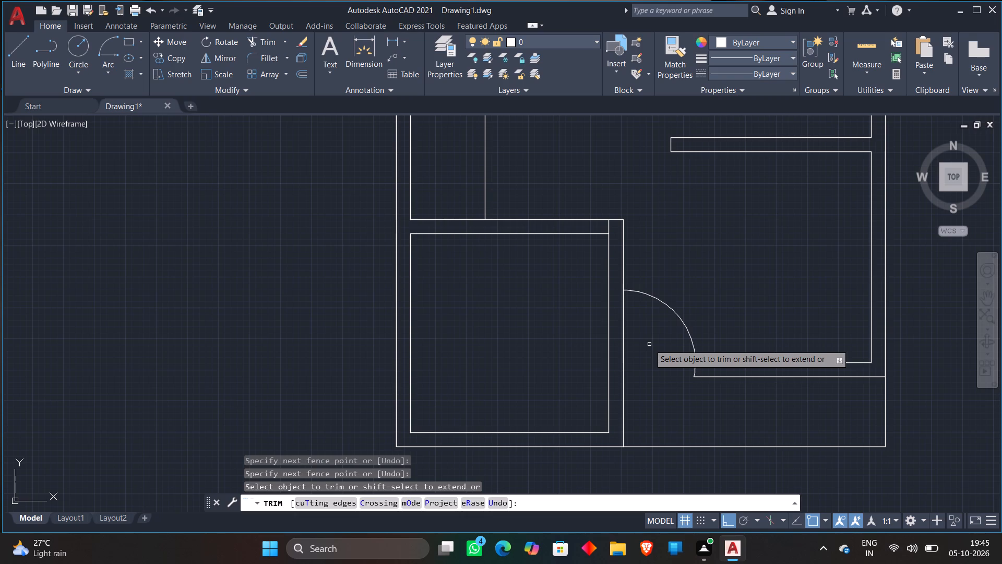
key(Escape)
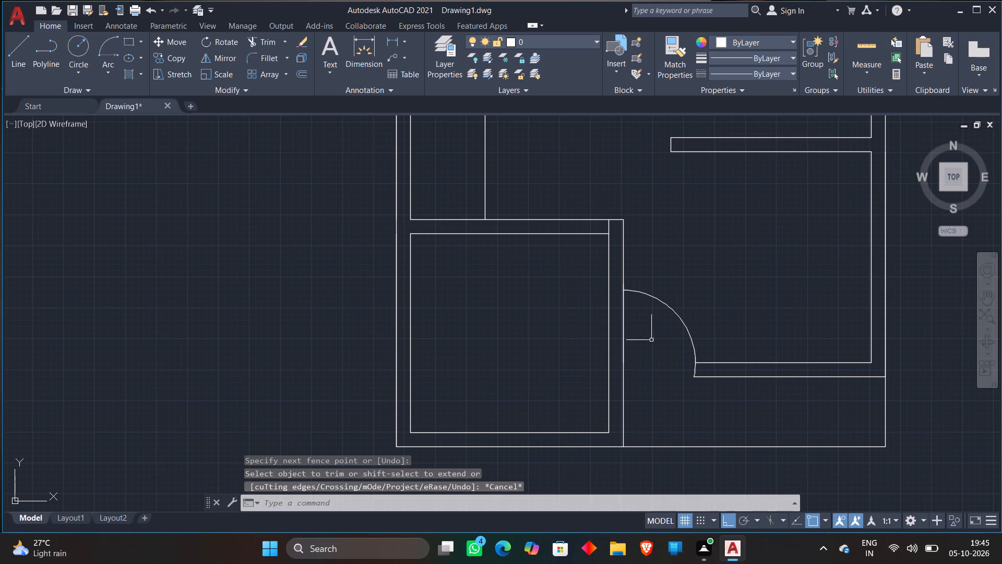
Copy the door arc about 765 horizontally leftward into the empty area outside the floor plan.
scroll(640, 277, down, 1)
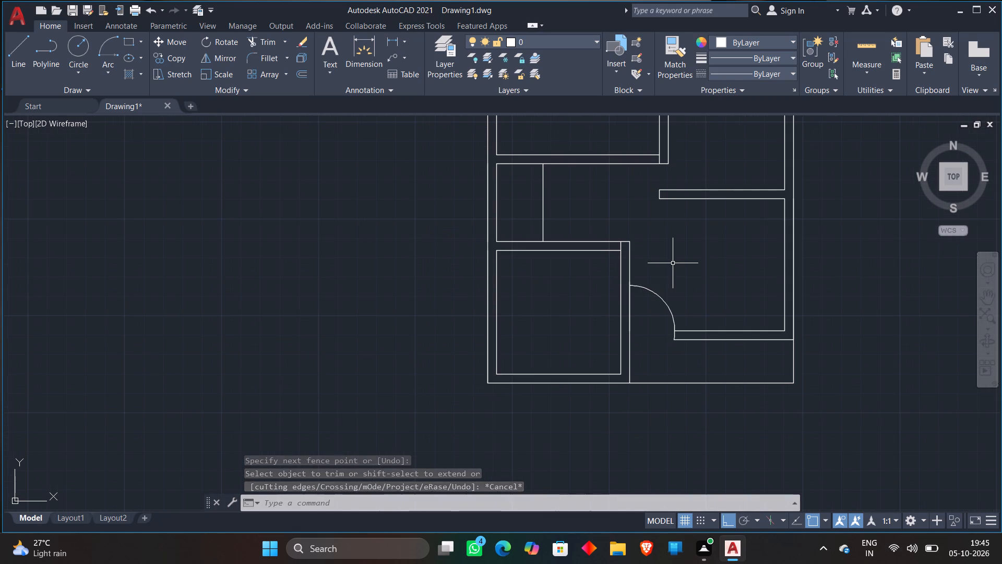
scroll(673, 263, down, 1)
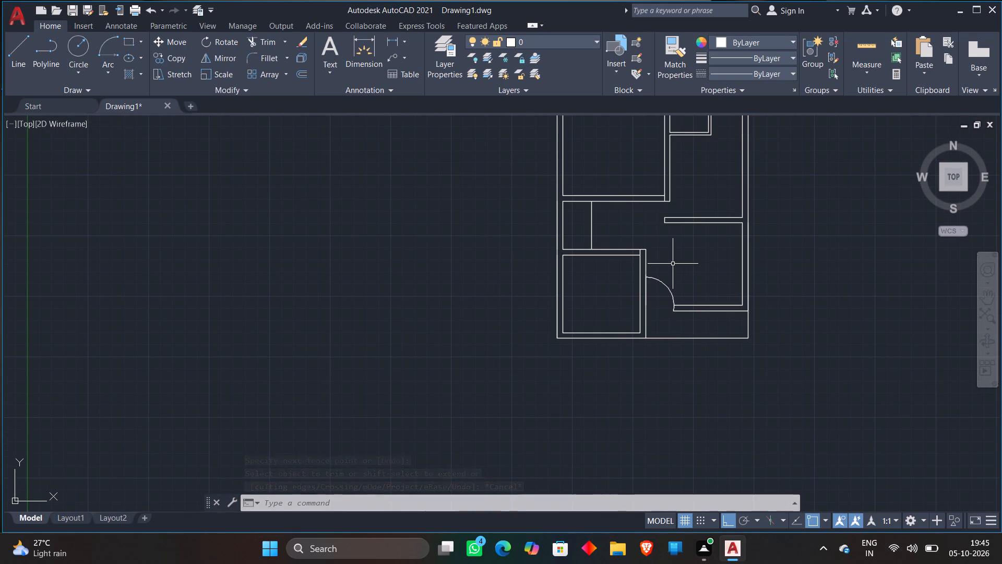
scroll(644, 249, up, 2)
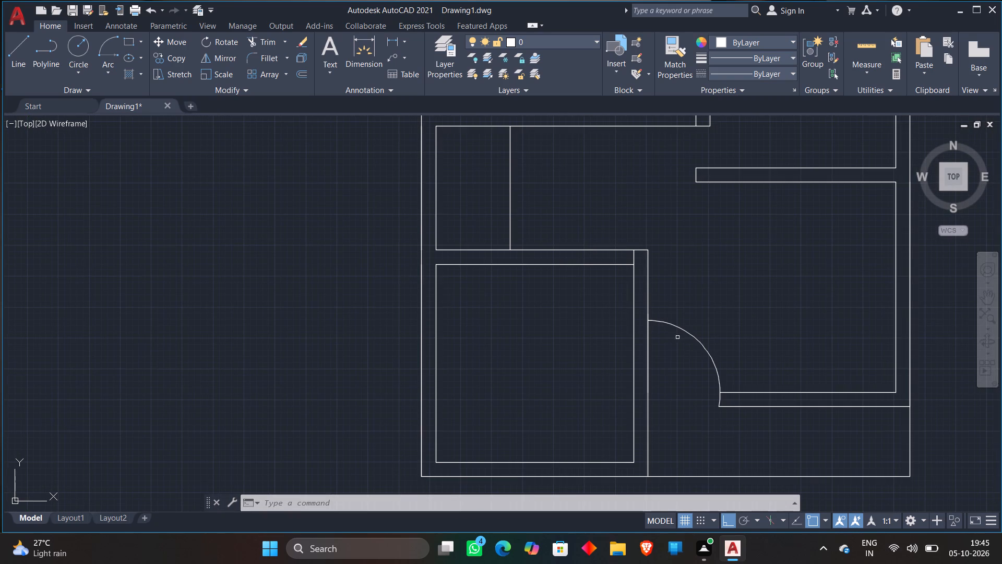
click(682, 331)
right_click(690, 295)
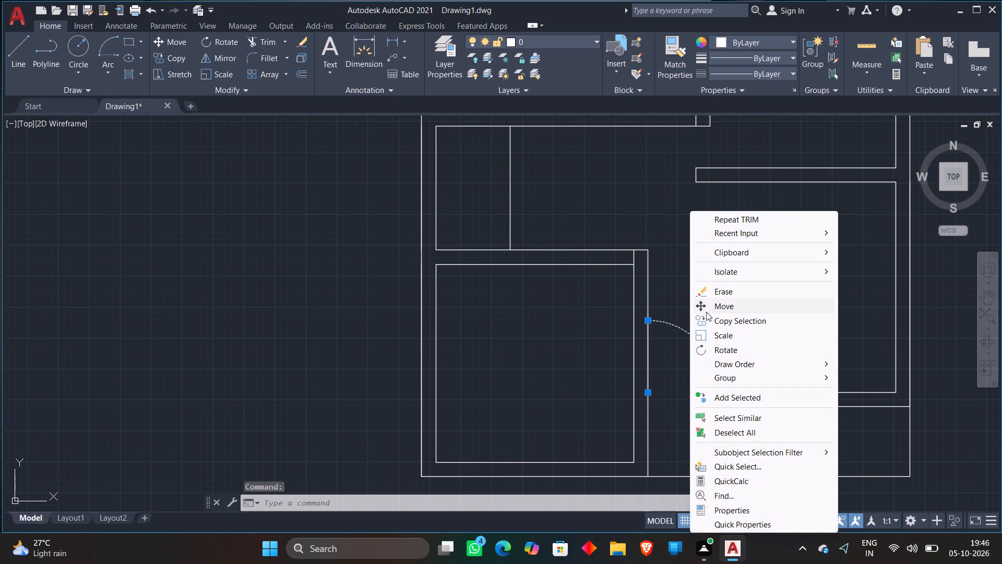
click(706, 320)
click(701, 338)
click(230, 323)
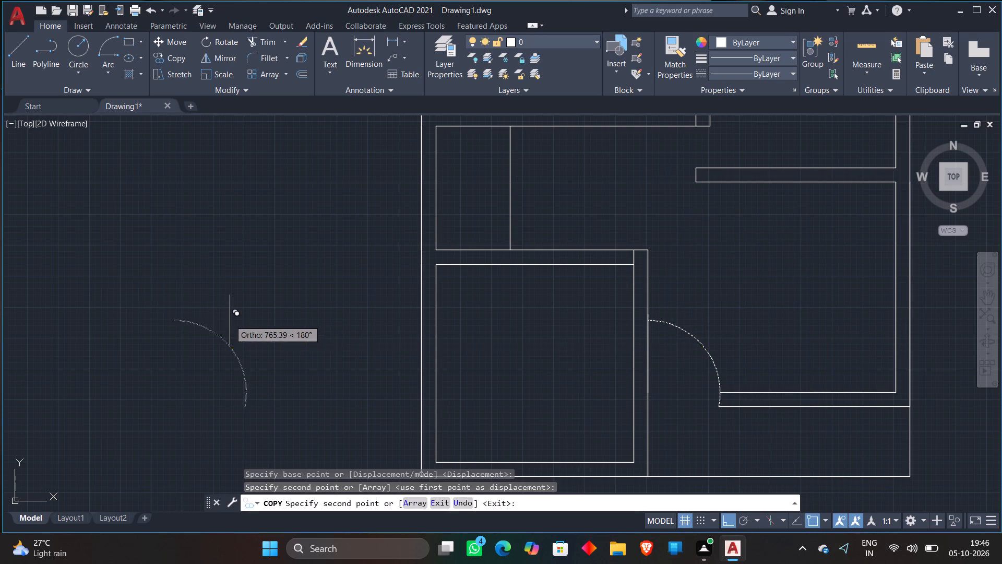
scroll(246, 279, down, 1)
key(Escape)
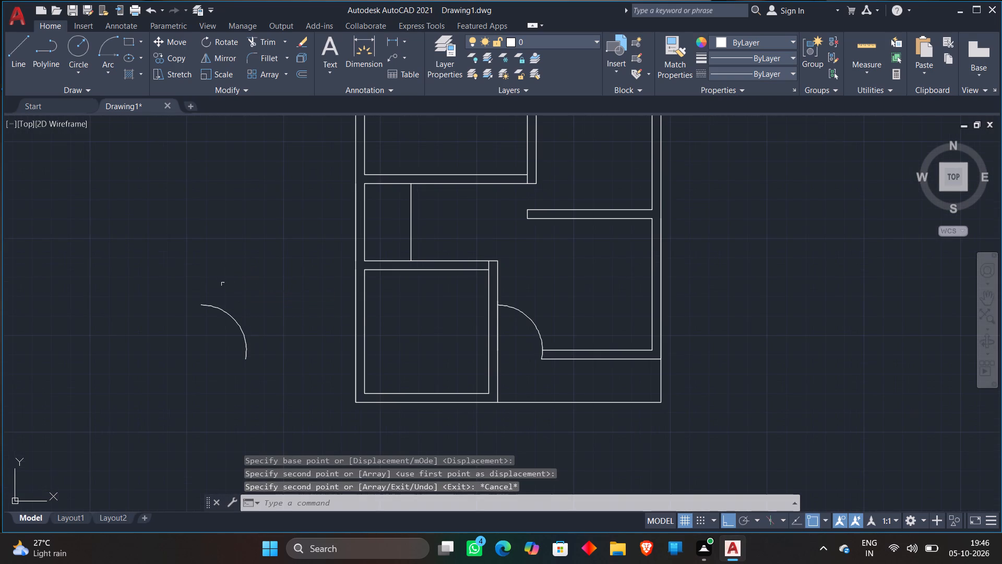
Draw a vertical line from the copied arc's upper end downward to slightly below the arc's lower end.
key(l)
key(Return)
click(200, 304)
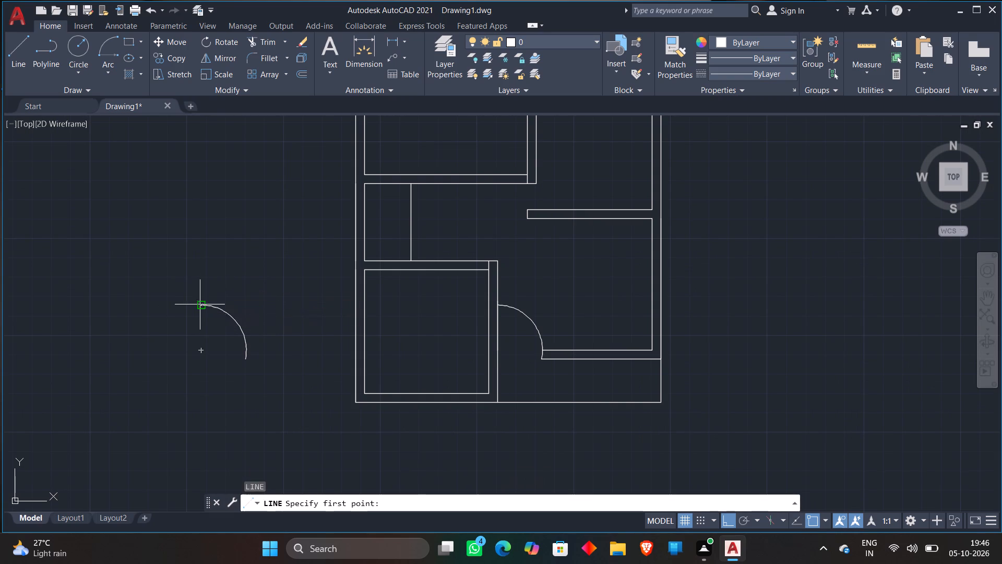
click(203, 376)
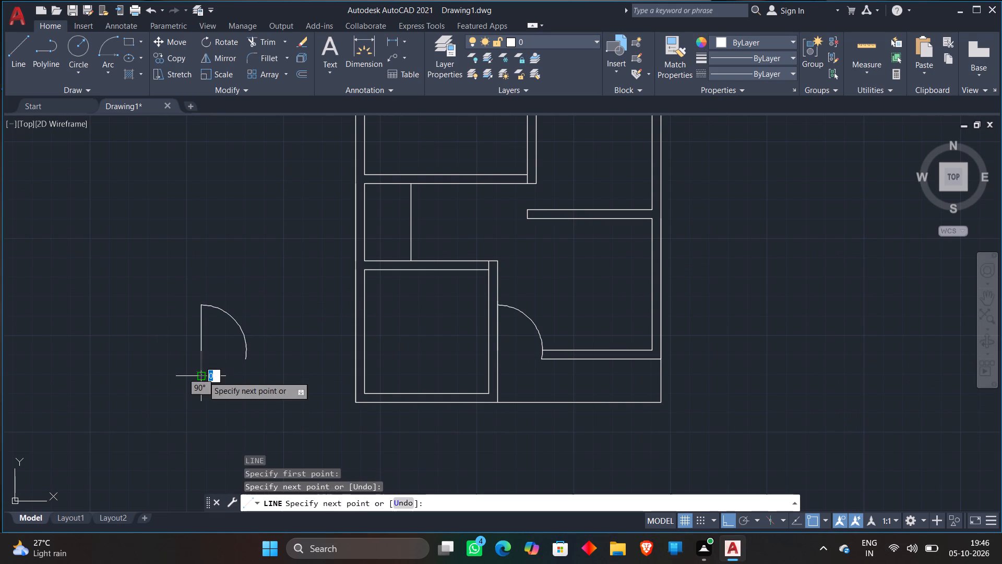
key(Escape)
Draw a horizontal line from the copied arc's lower end leftward past the vertical door line.
key(l)
key(Return)
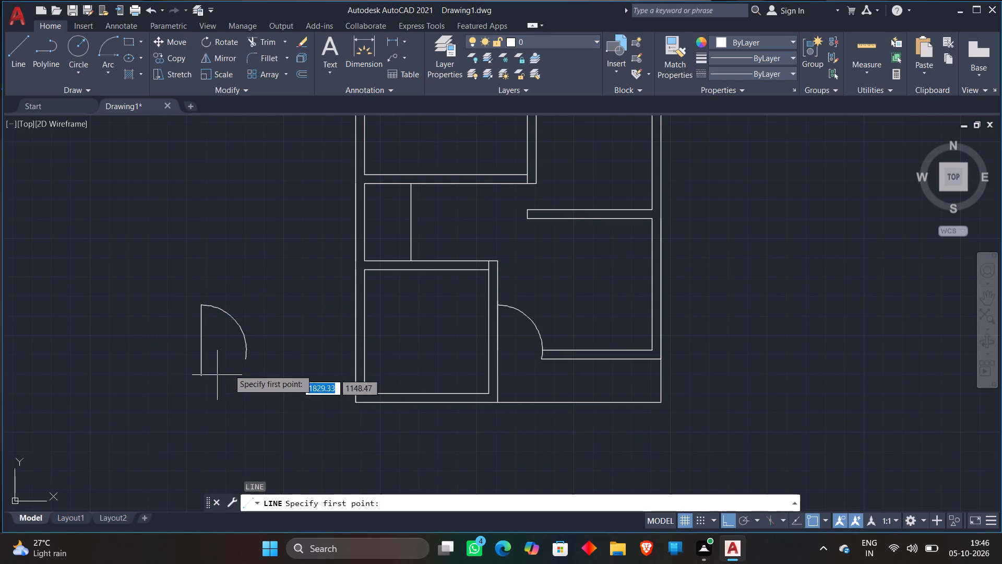
click(247, 357)
click(132, 355)
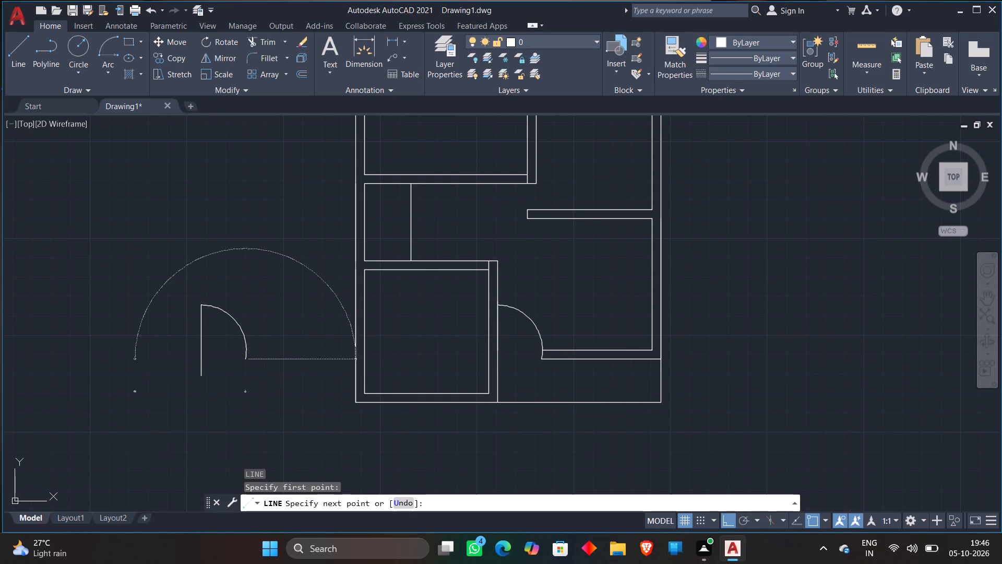
key(Escape)
Trim the overhanging ends of the horizontal and vertical lines beyond their crossing to close the copied door symbol.
text(tr)
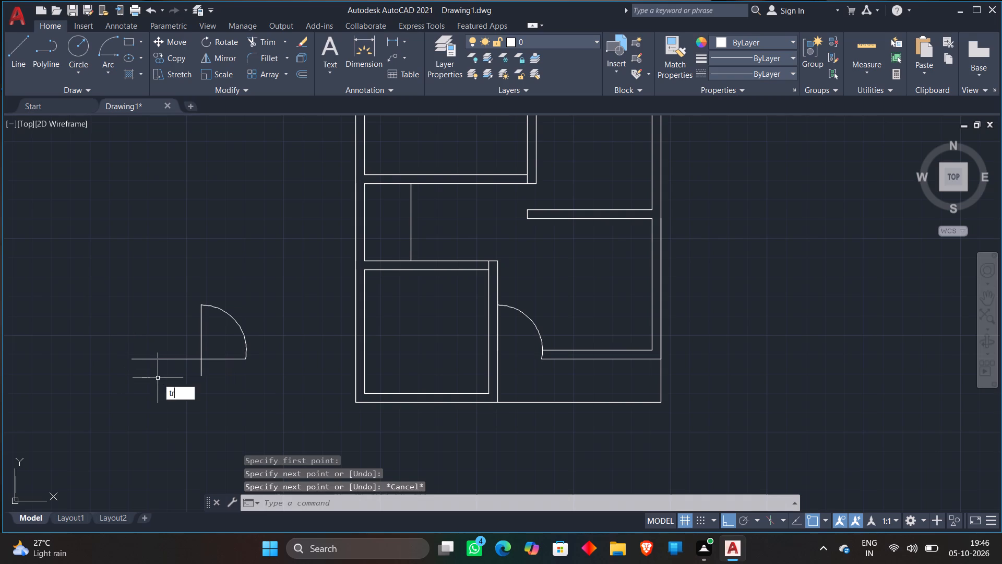
key(Return)
click(166, 322)
click(214, 376)
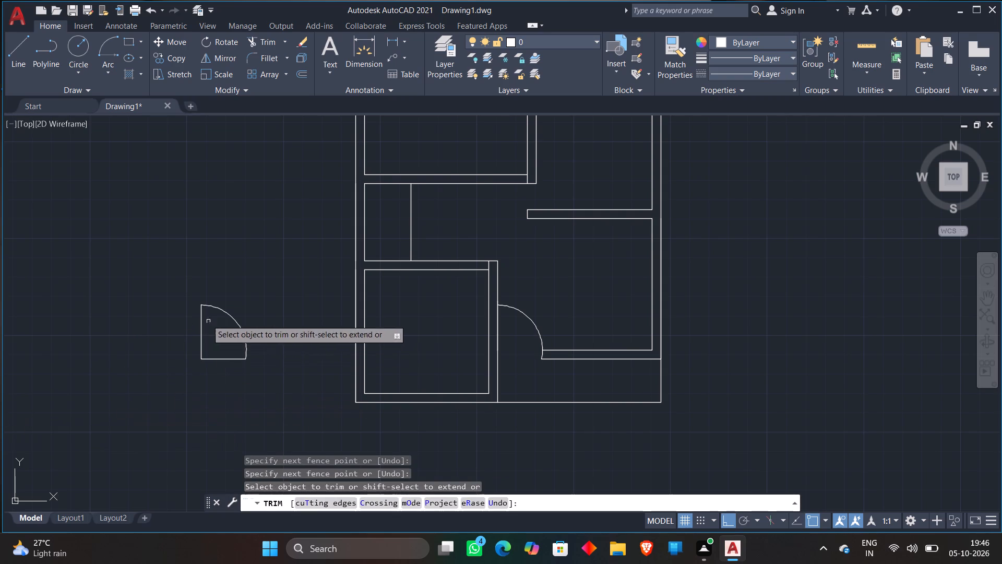
key(Escape)
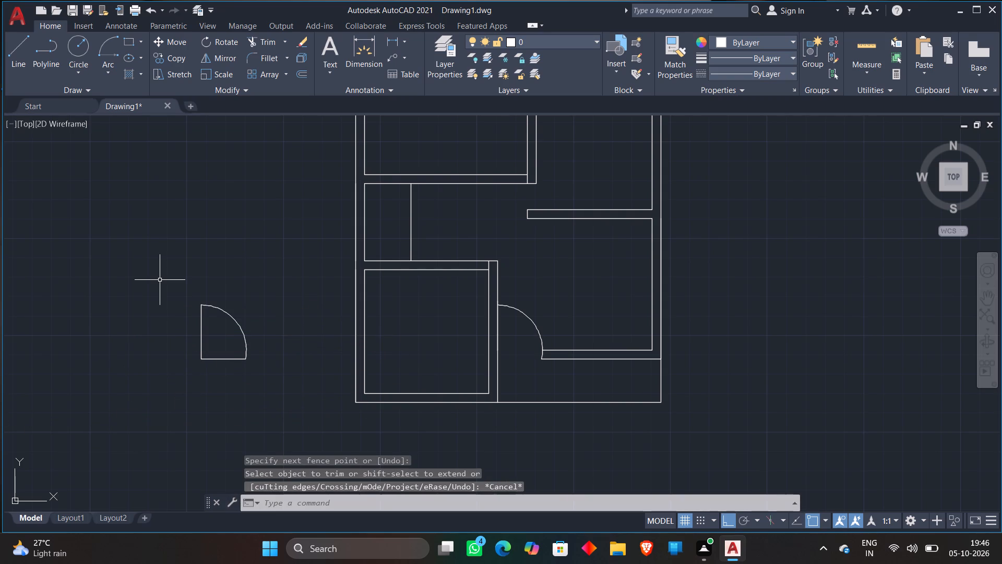
Mirror the closed door symbol across a vertical line just left of it, keeping the source objects.
click(154, 253)
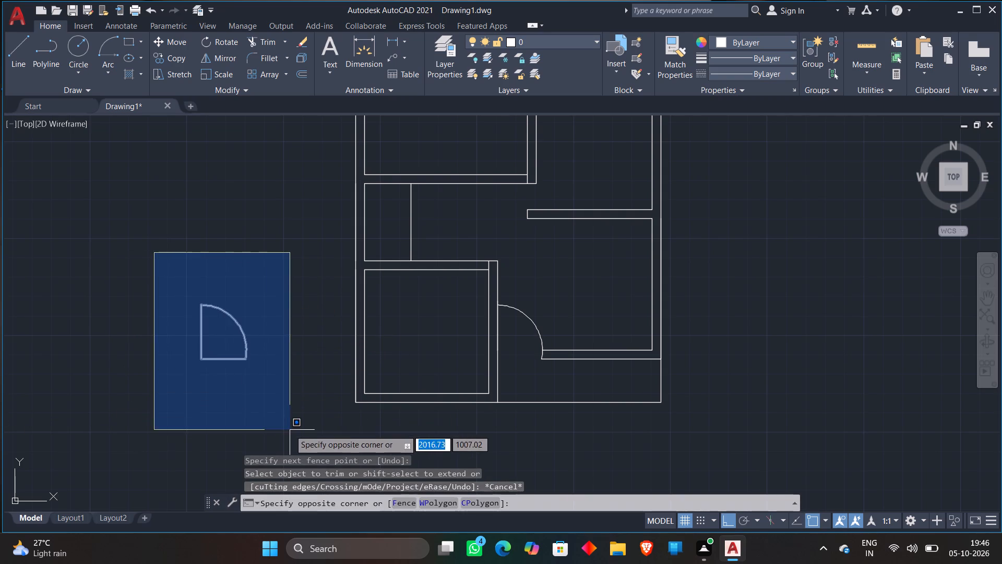
click(290, 430)
click(224, 54)
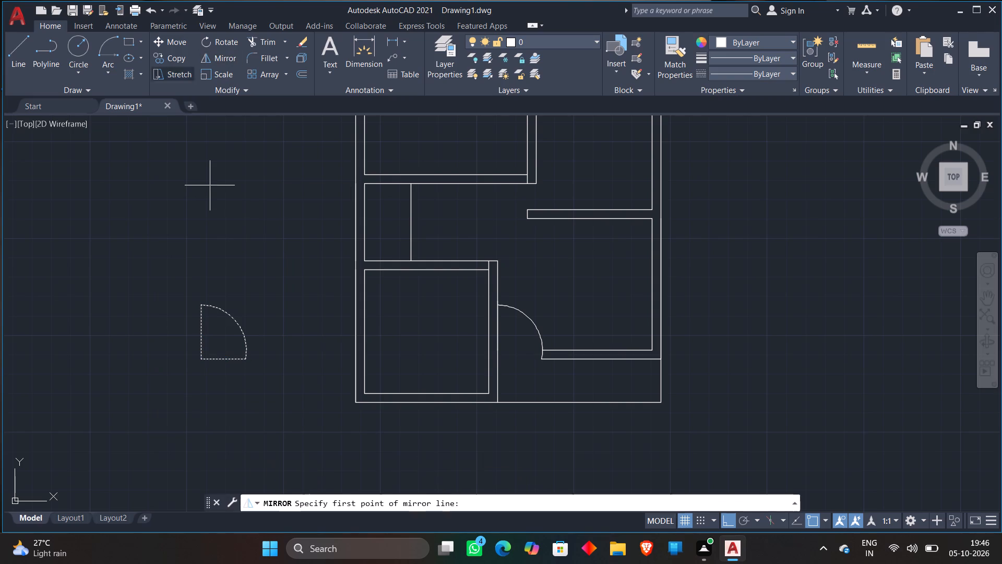
click(171, 265)
click(172, 439)
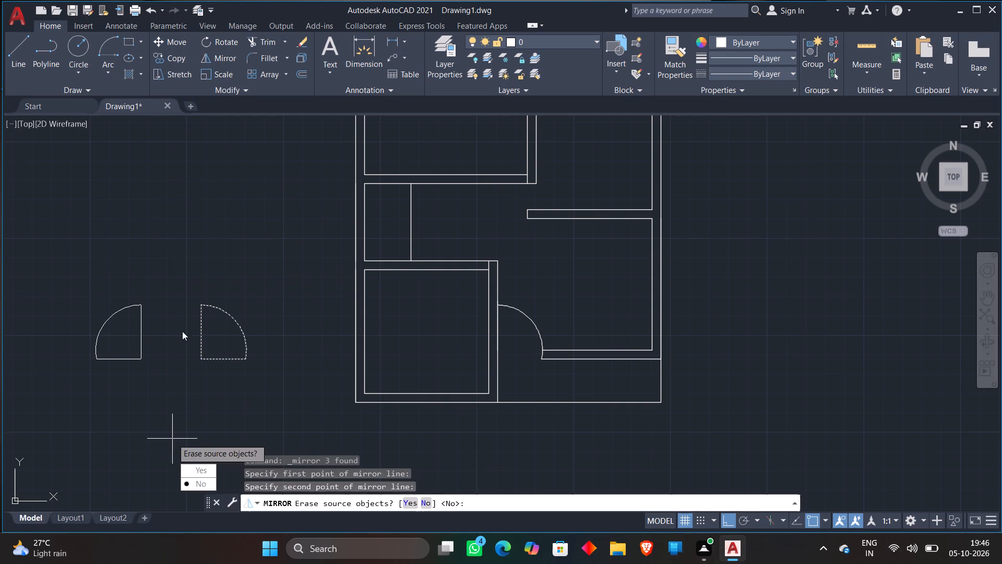
click(220, 56)
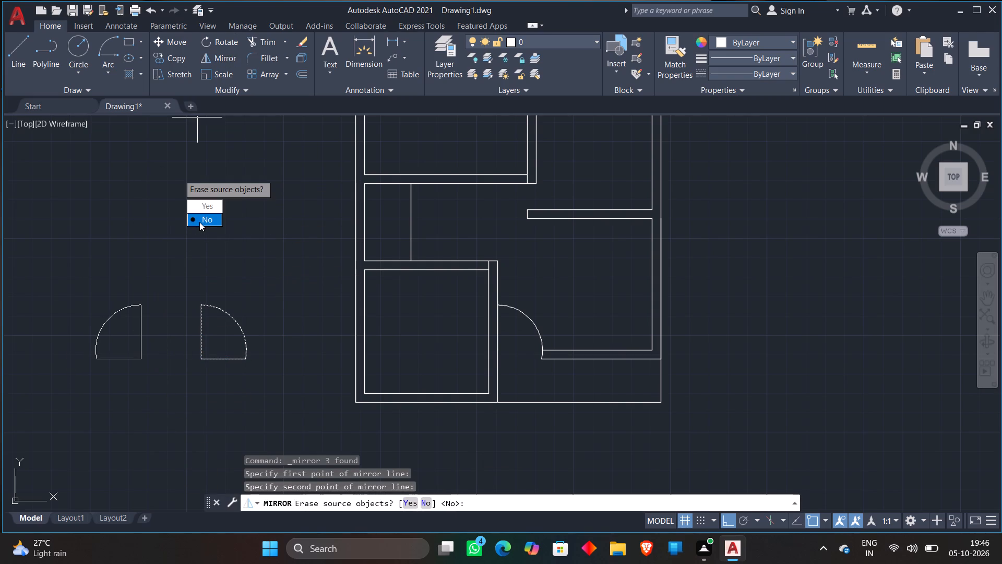
drag(199, 222, 172, 439)
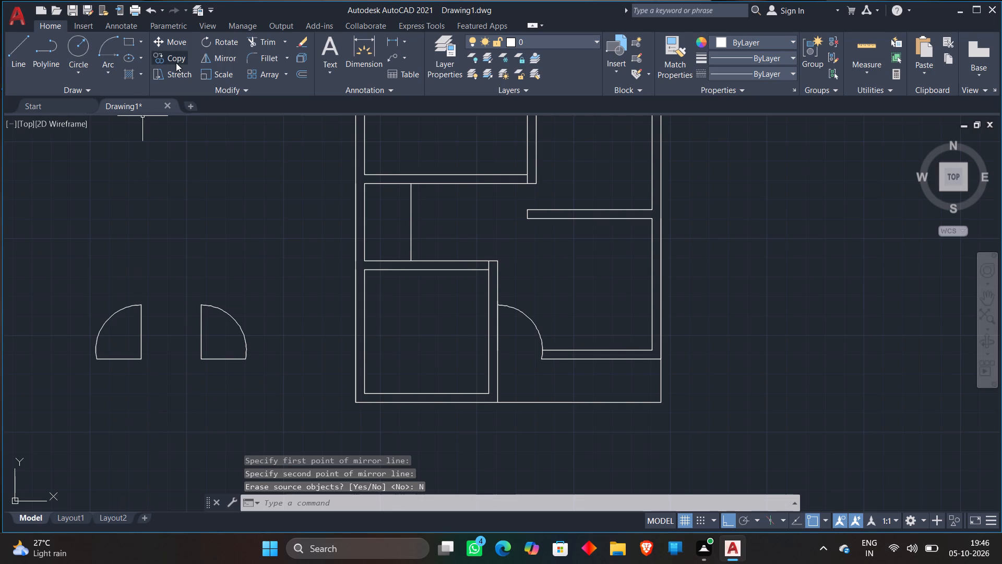
Mirror the left door symbol downward across a horizontal line below it, keeping the source objects.
click(135, 304)
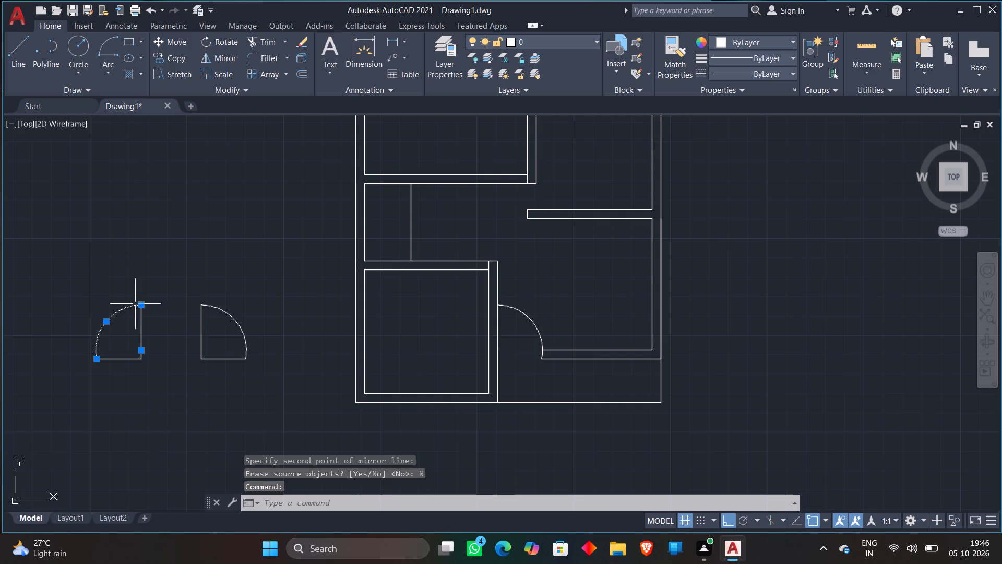
click(121, 359)
click(140, 325)
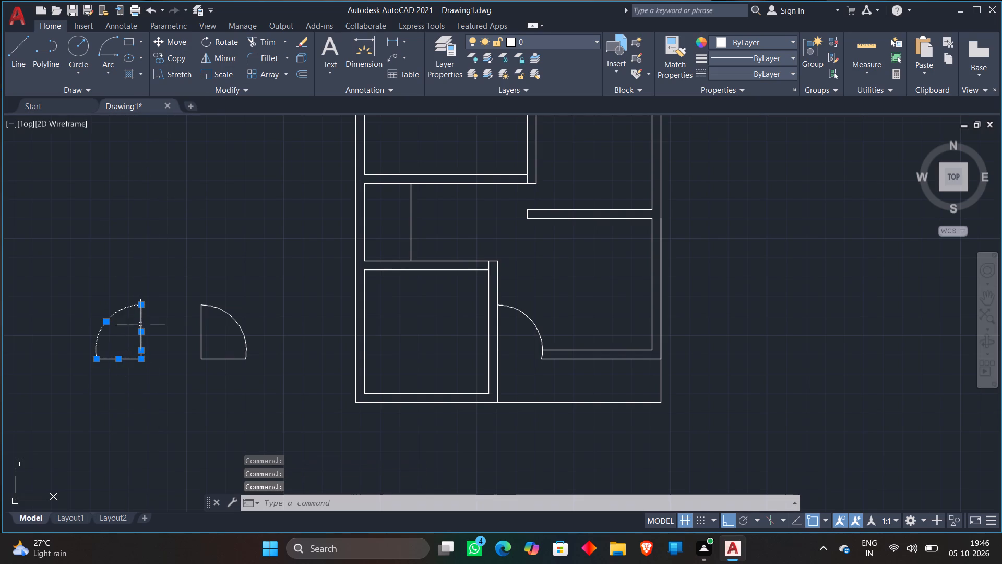
click(232, 62)
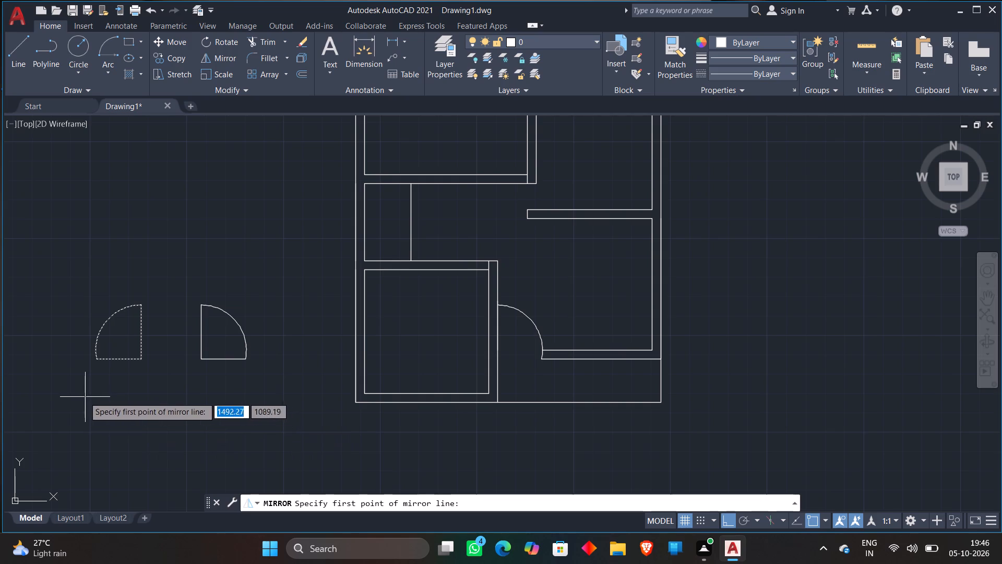
click(79, 395)
click(224, 406)
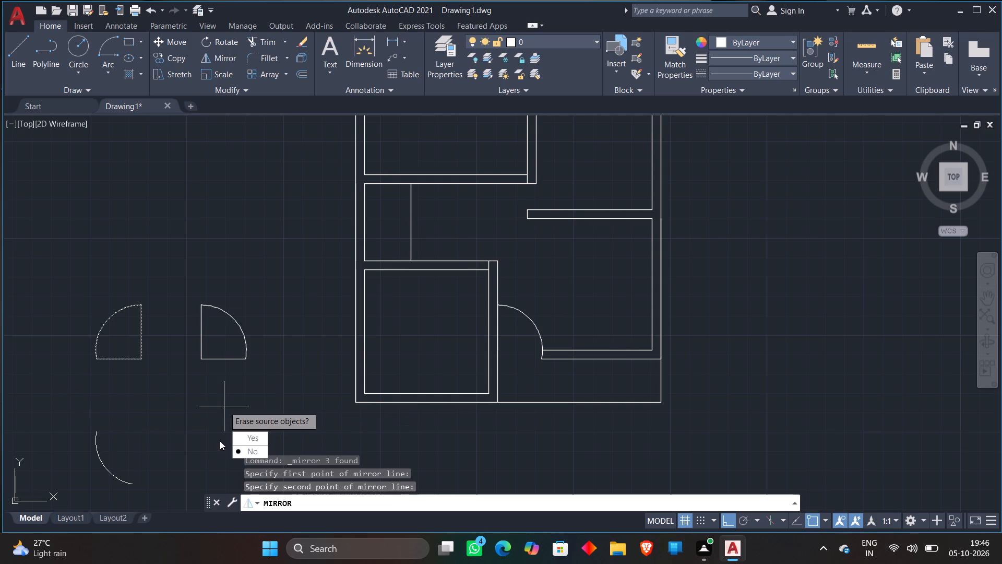
drag(233, 449, 224, 406)
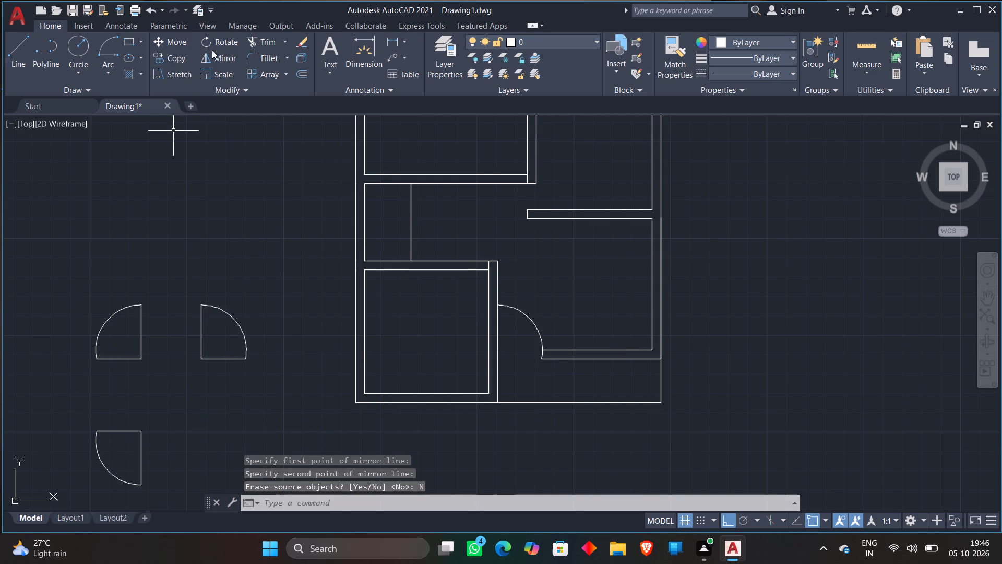
Mirror the original right-hand door symbol downward across a horizontal line below it, keeping the source objects.
click(223, 310)
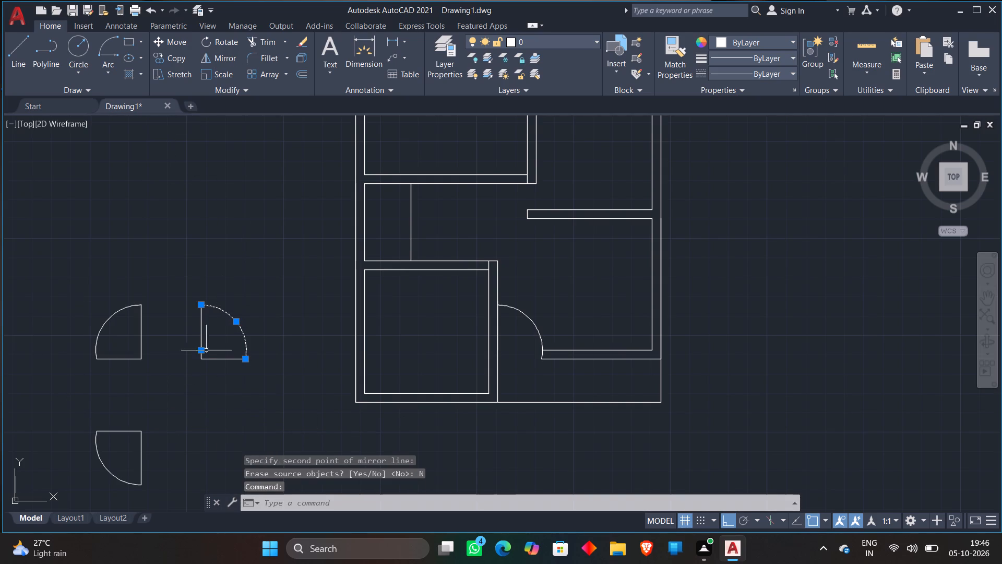
click(201, 342)
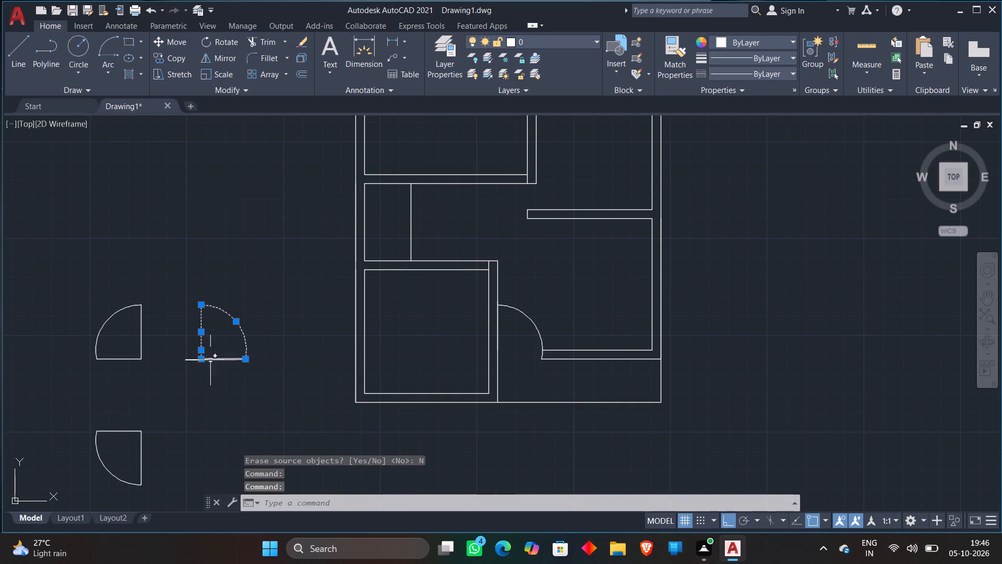
click(211, 359)
click(217, 56)
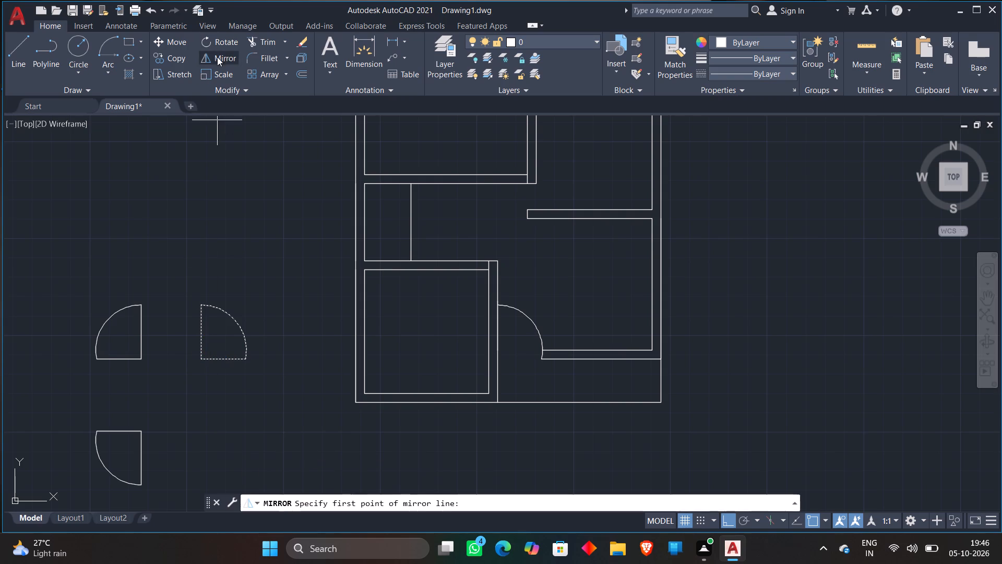
click(173, 408)
click(260, 409)
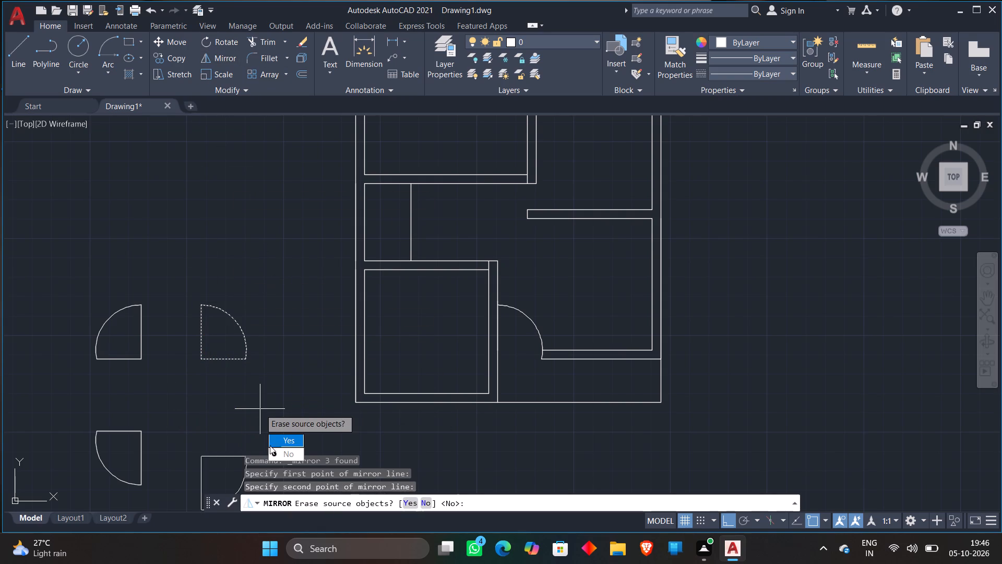
drag(276, 448, 260, 409)
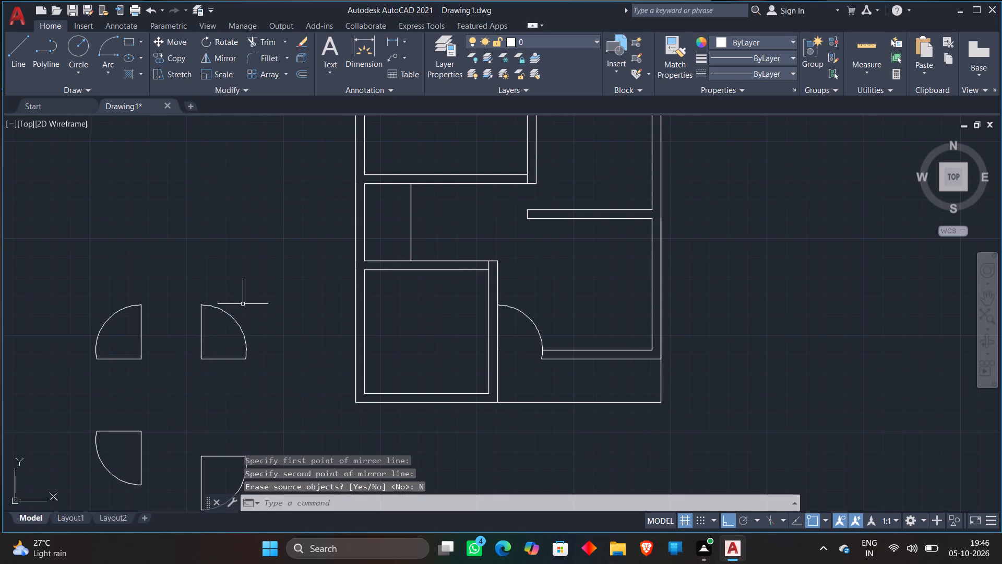
Mirror the original upper door symbol across a vertical line between it and the floor plan, keeping the source objects.
scroll(245, 275, down, 1)
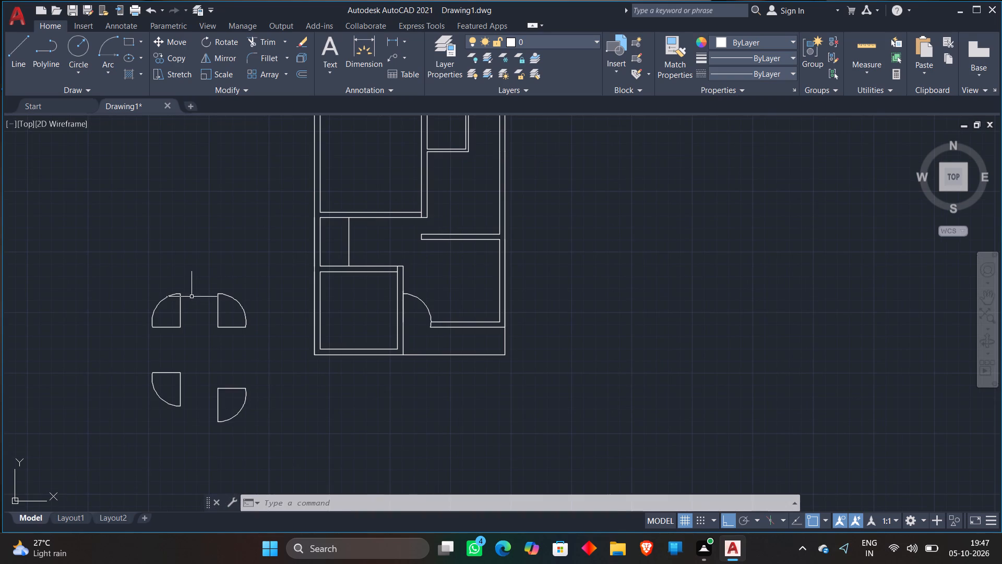
click(203, 289)
click(264, 348)
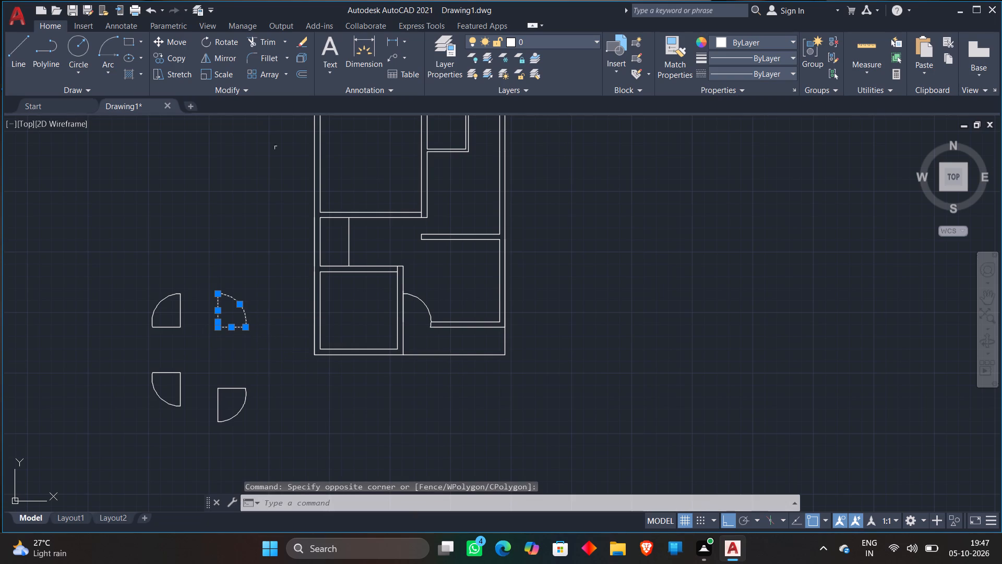
click(220, 61)
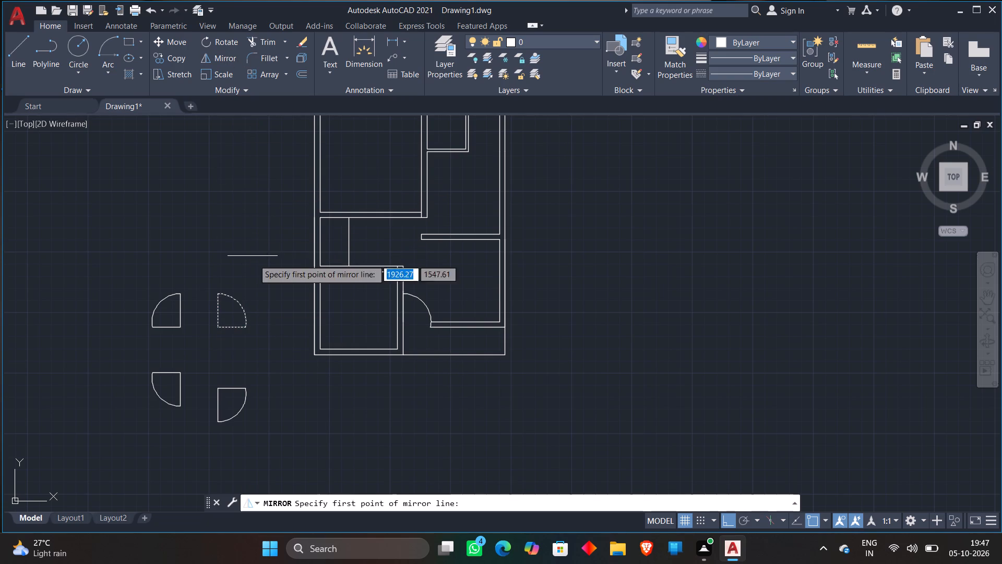
click(261, 273)
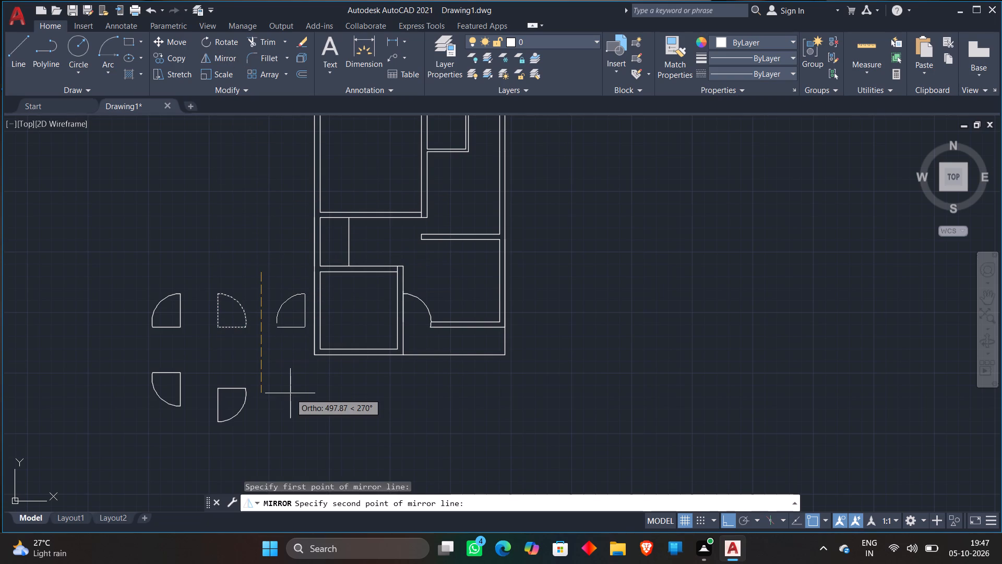
click(290, 393)
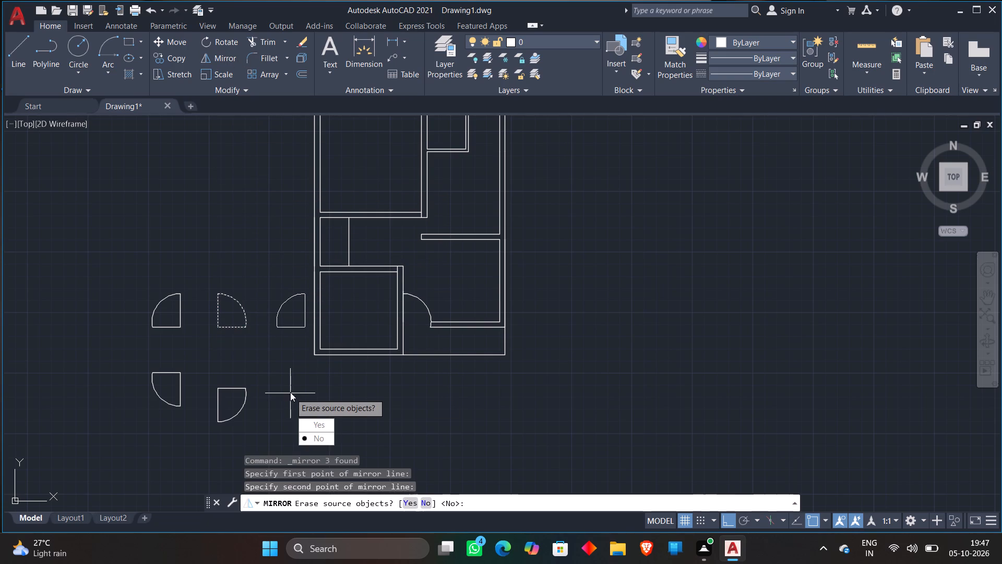
drag(311, 436, 290, 393)
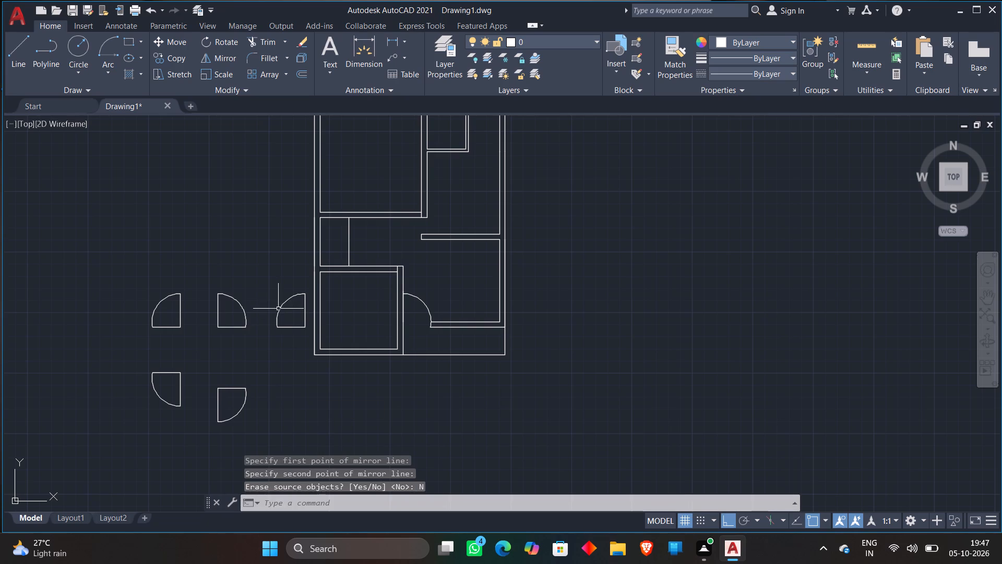
Rotate the door symbol nearest the floor plan 90° clockwise about its lower-right corner.
click(278, 309)
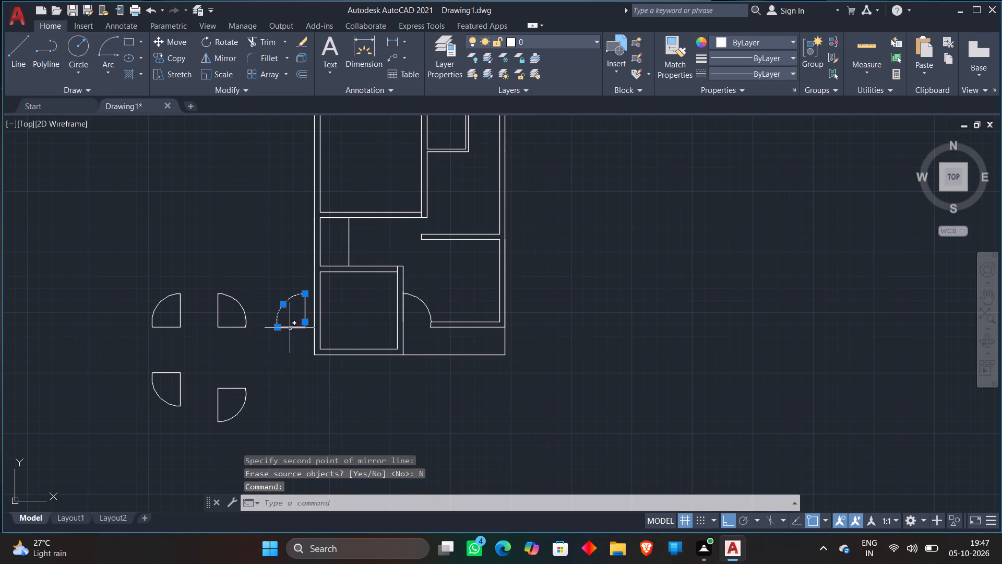
click(290, 328)
click(304, 309)
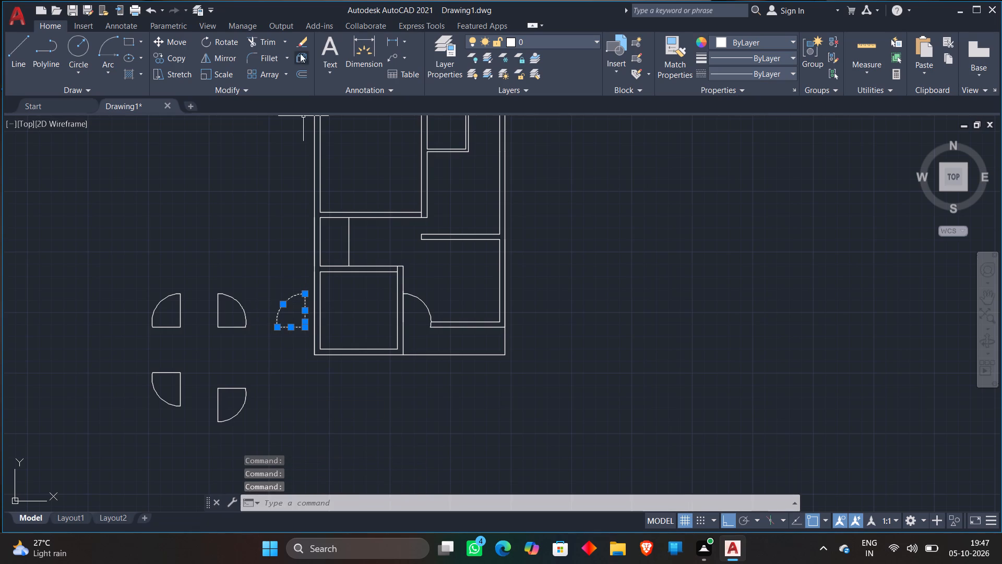
click(216, 45)
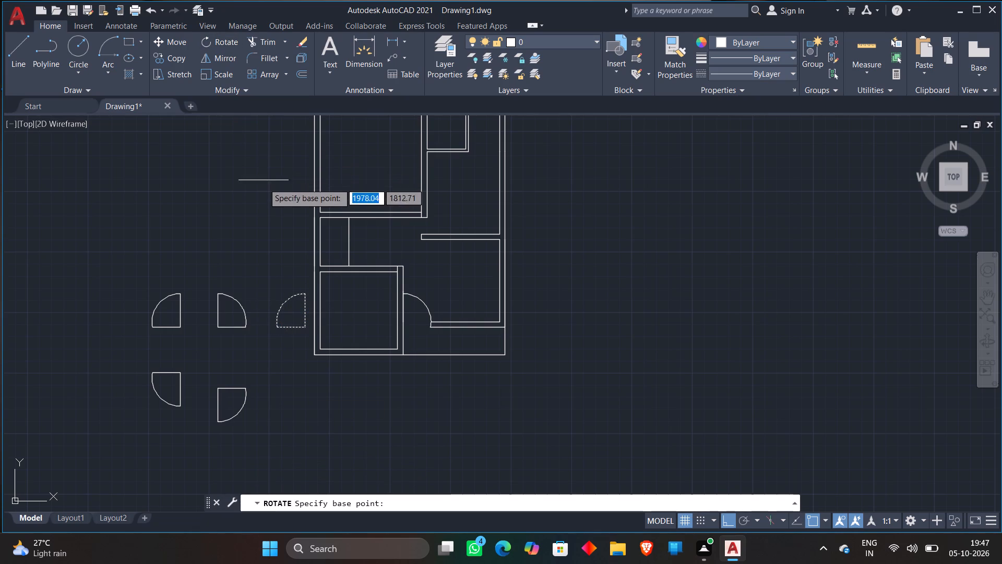
click(301, 326)
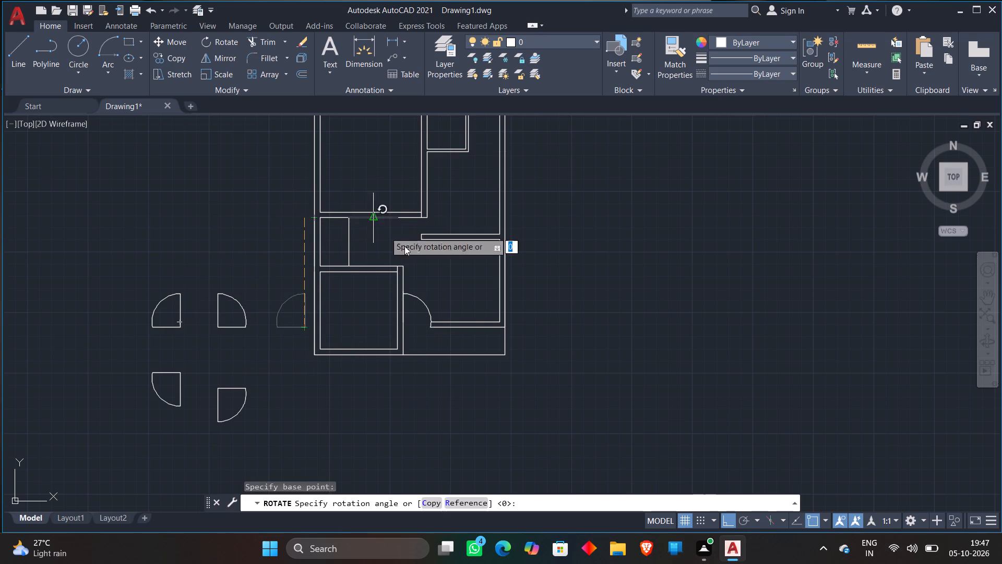
click(361, 393)
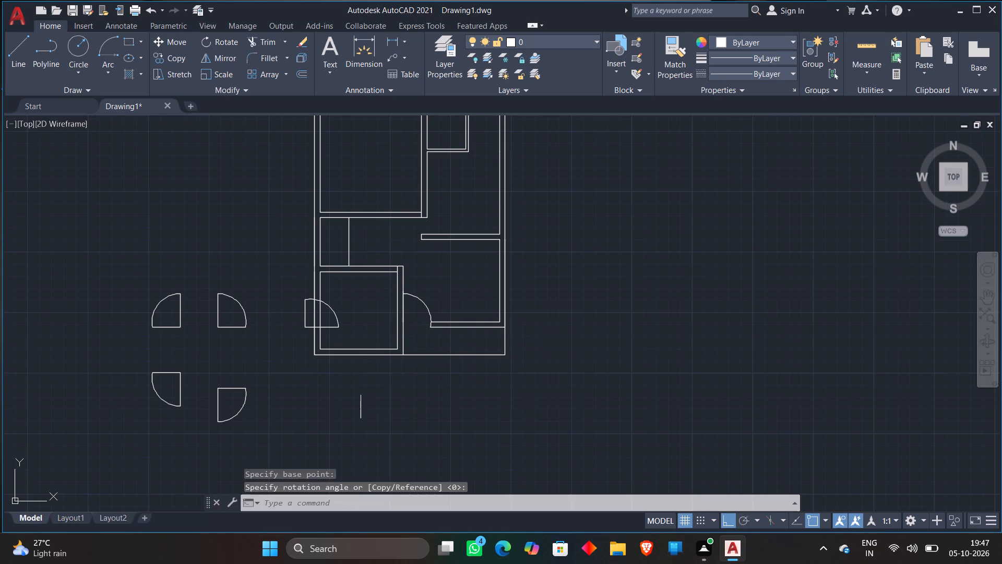
Move the rotated door symbol straight down off the square room into the empty area below the floor plan.
click(287, 277)
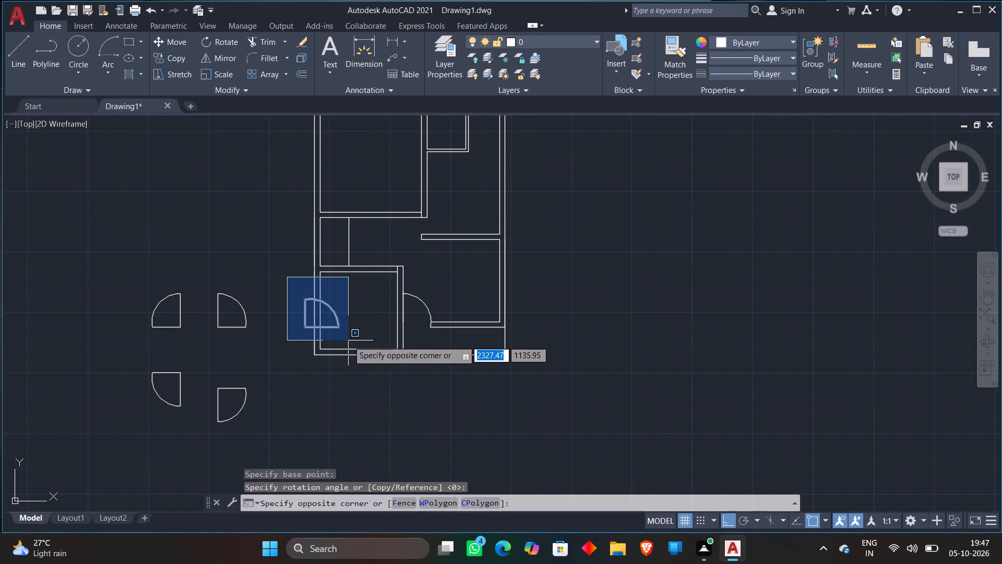
click(348, 340)
key(m)
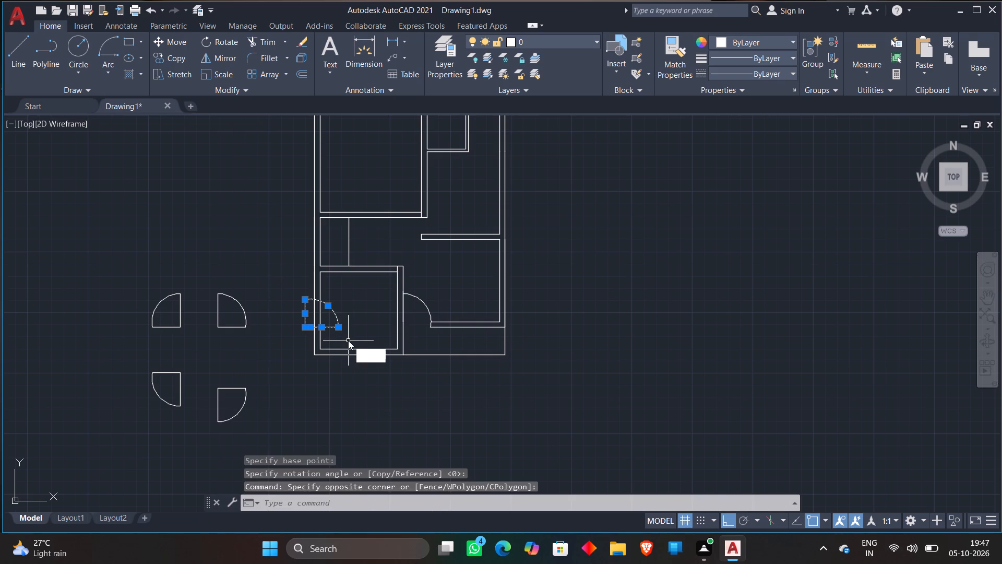
key(Return)
click(348, 340)
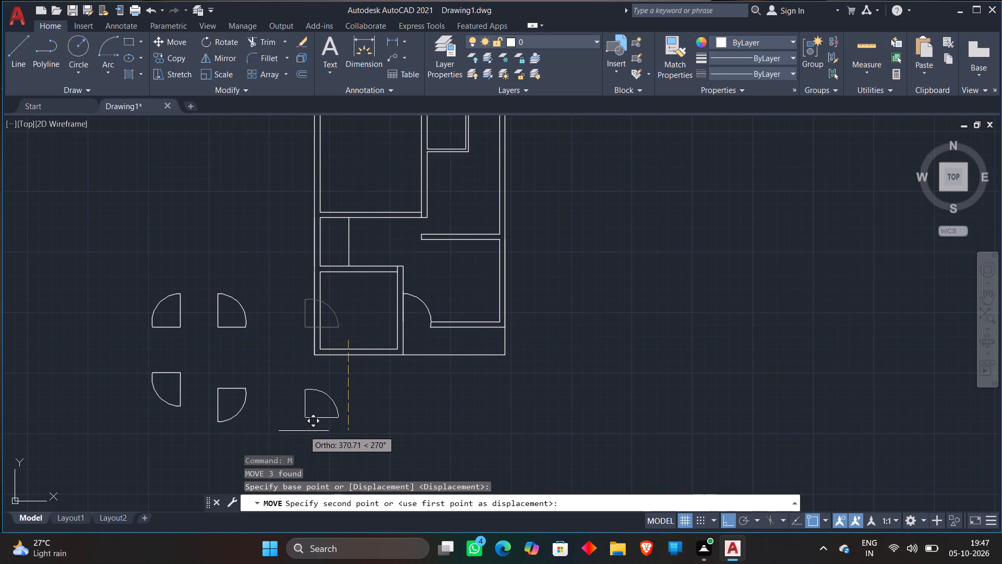
click(303, 440)
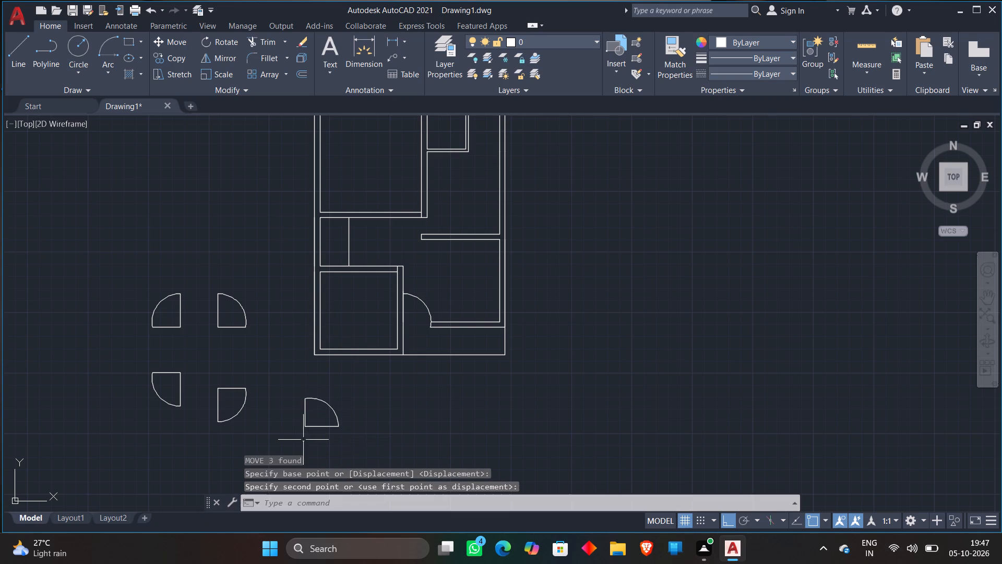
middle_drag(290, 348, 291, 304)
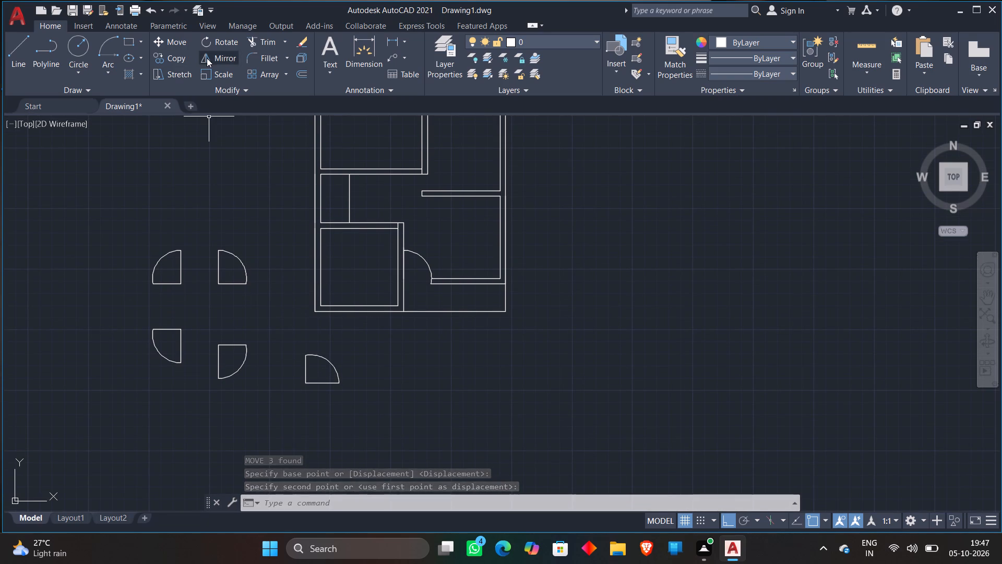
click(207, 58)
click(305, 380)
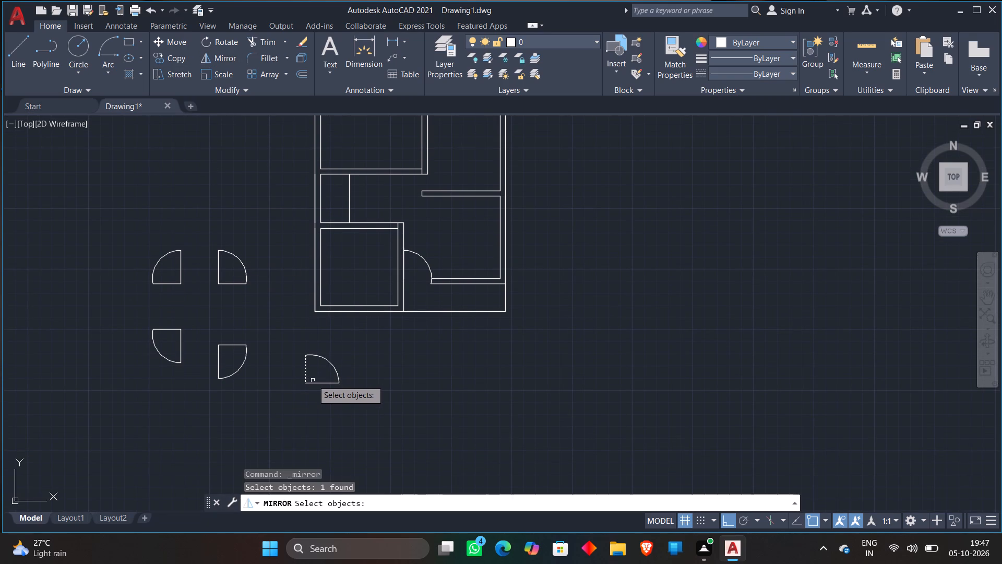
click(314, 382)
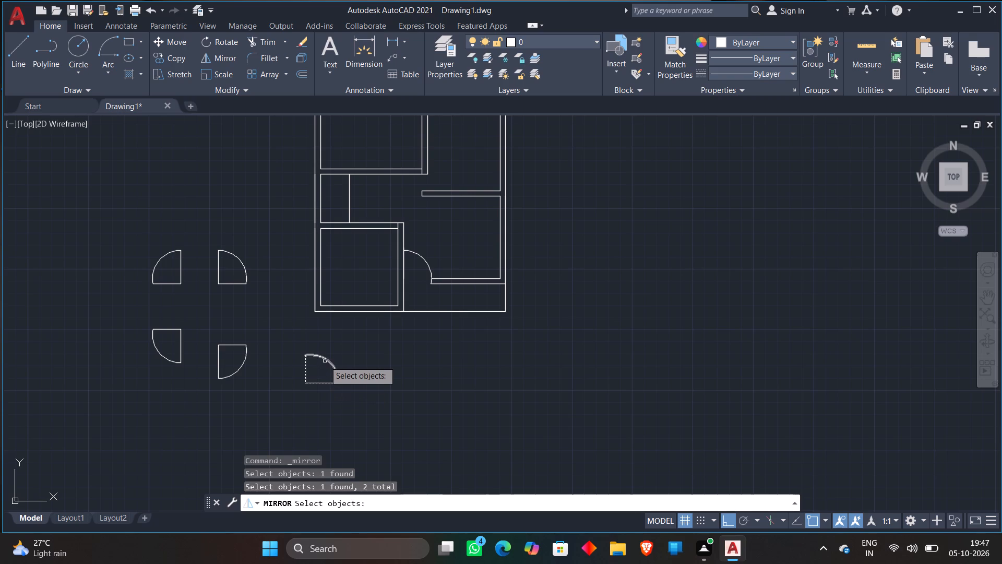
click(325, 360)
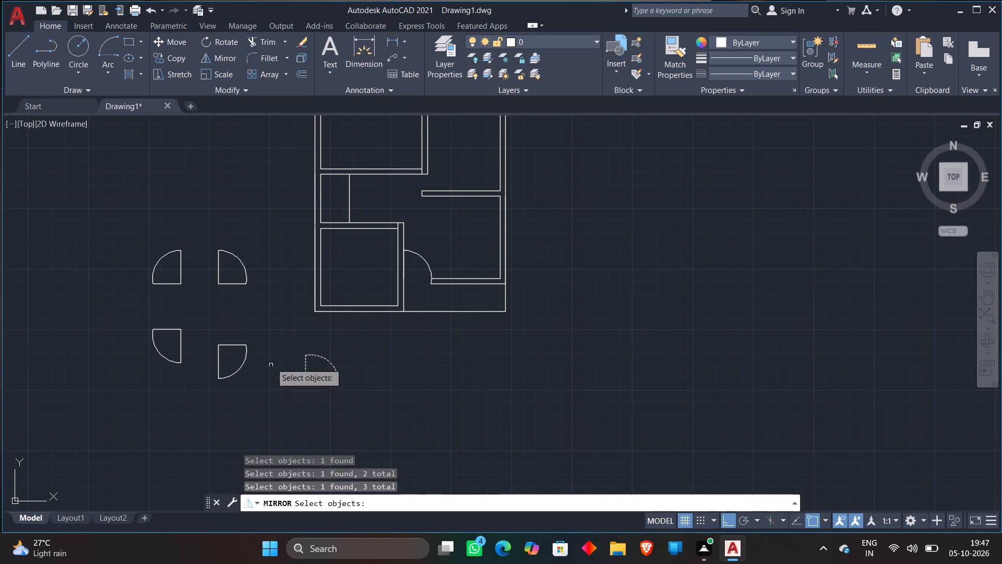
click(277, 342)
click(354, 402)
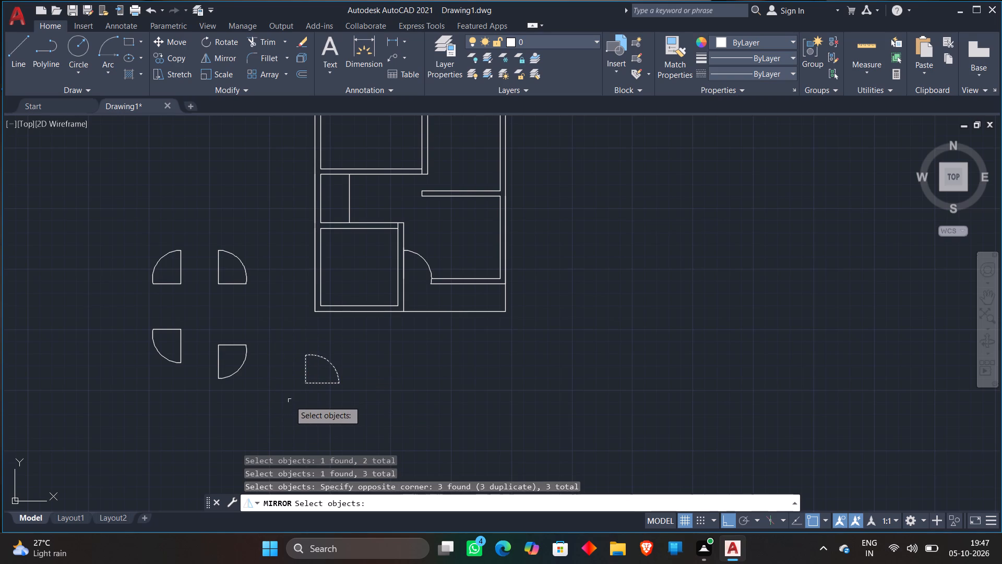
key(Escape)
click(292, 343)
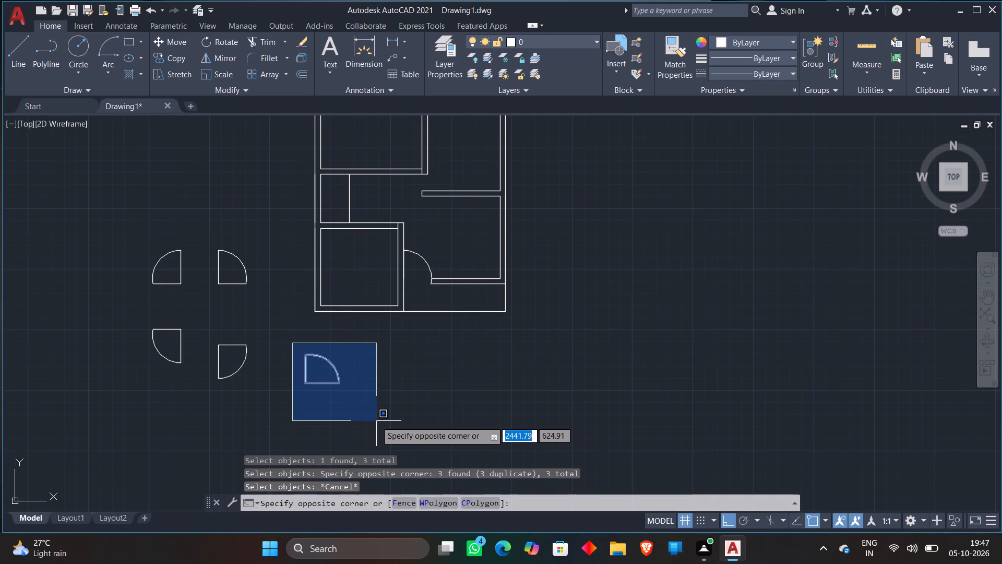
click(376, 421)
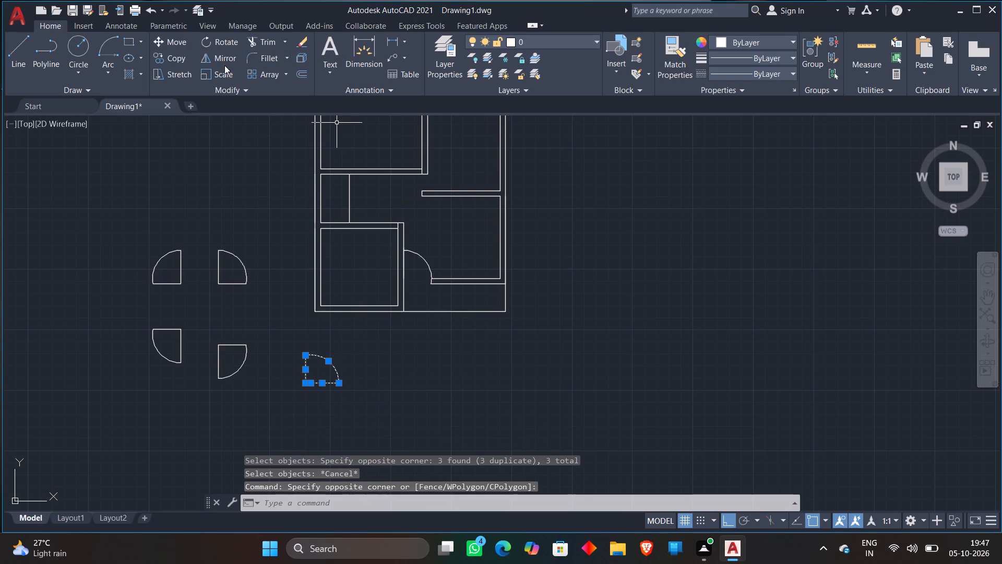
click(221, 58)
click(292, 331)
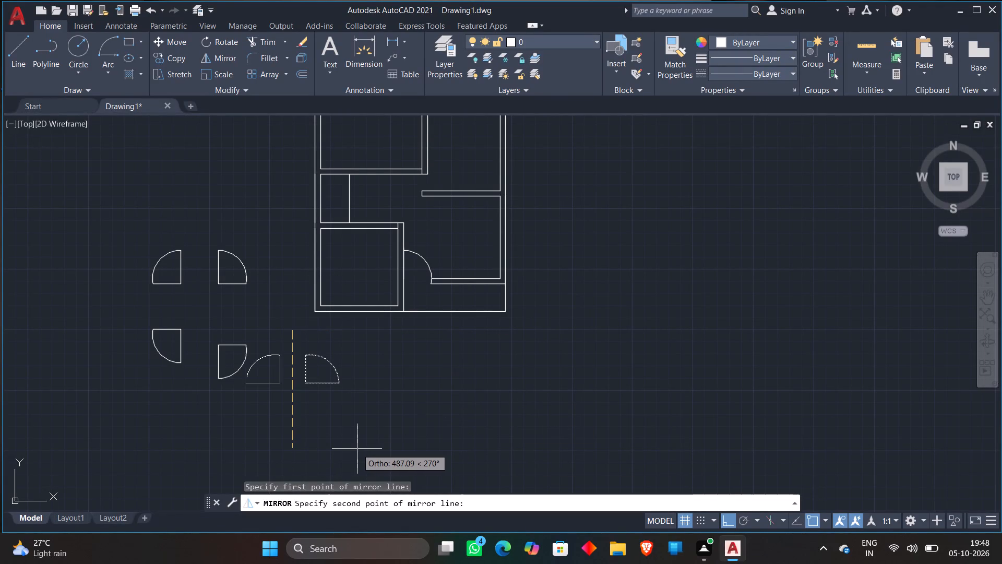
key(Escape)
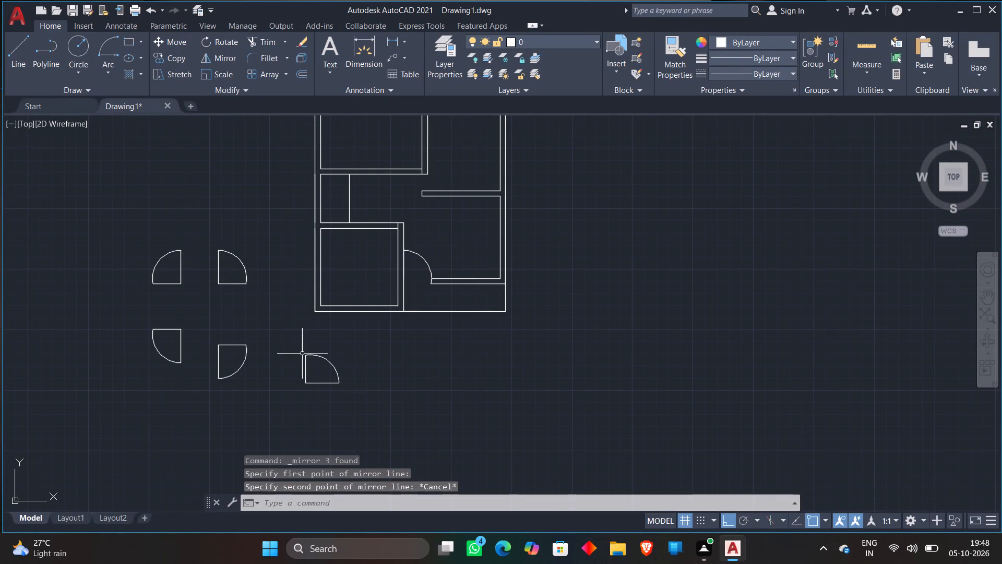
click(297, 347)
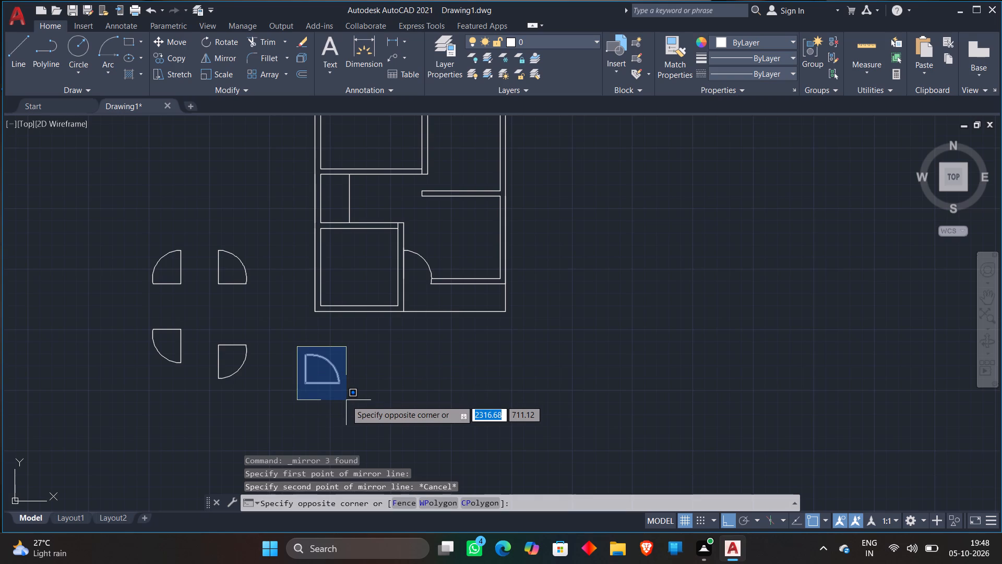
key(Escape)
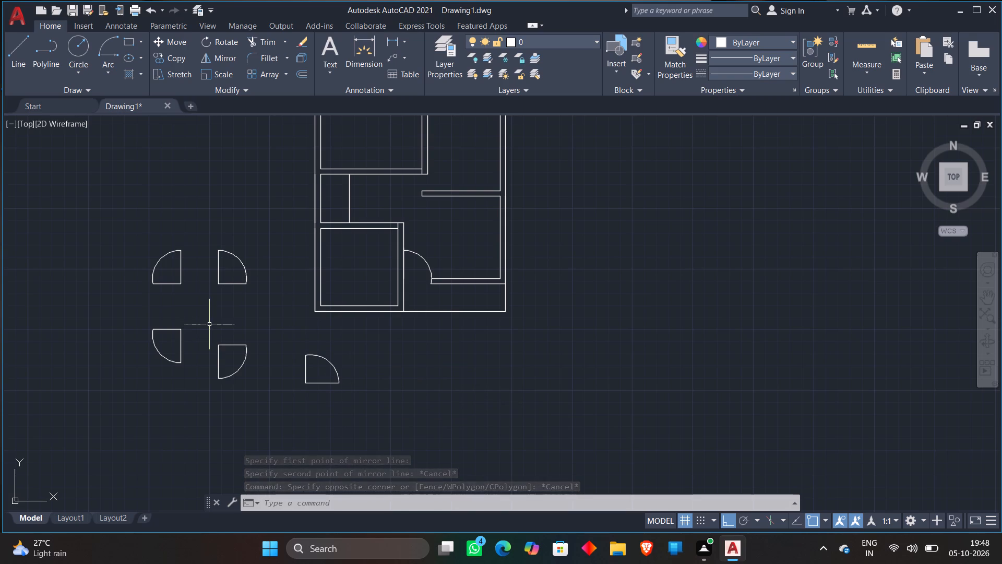
Copy the lower-left door symbol by its upper-right corner to the square room's top wall, where its upper line meets the right wall's inner face.
click(145, 311)
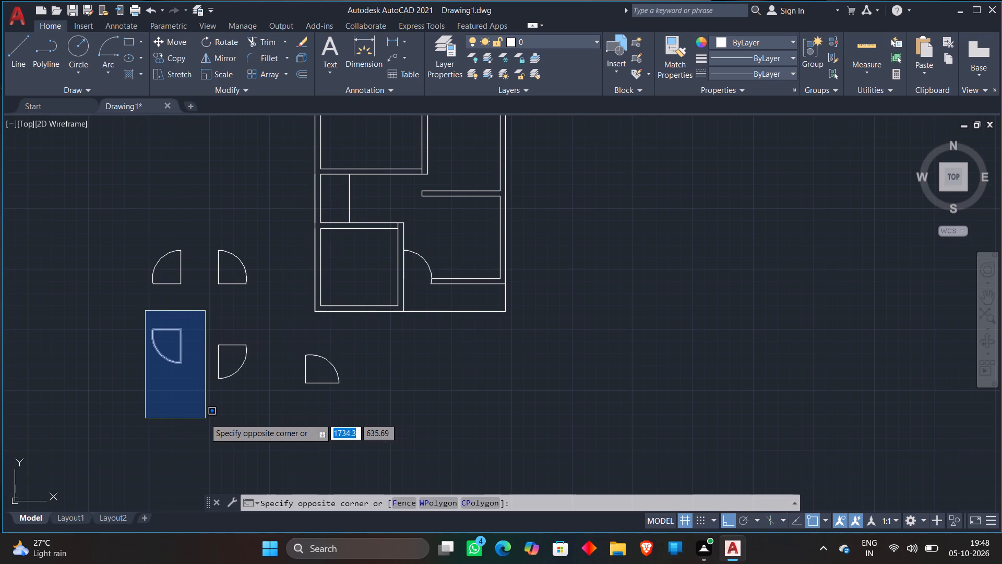
click(198, 417)
right_click(198, 417)
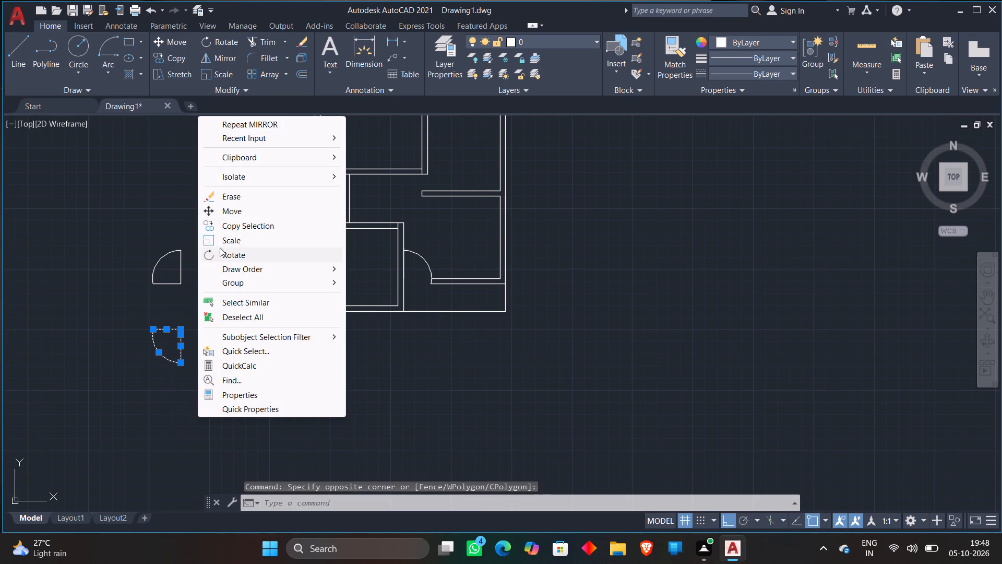
click(220, 222)
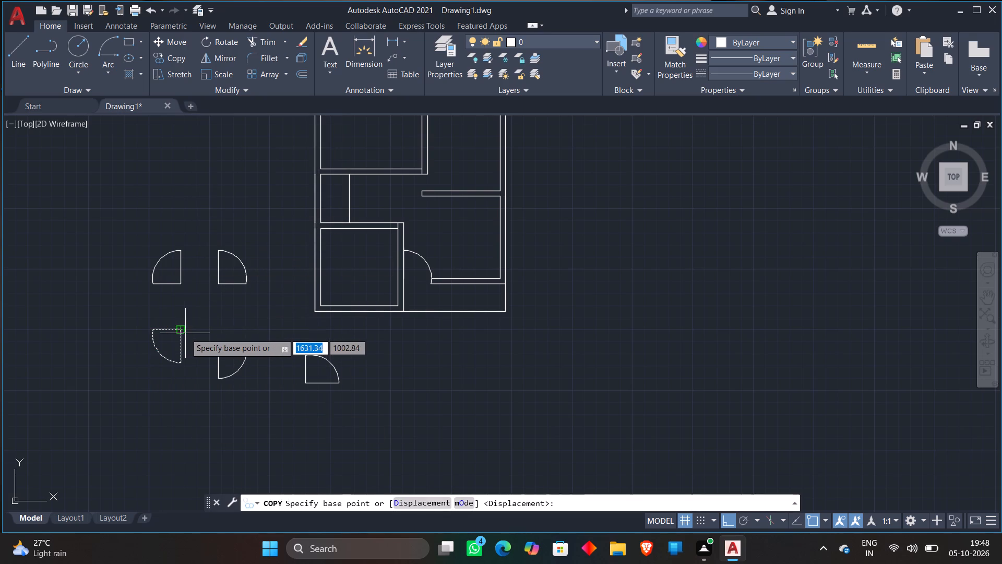
click(185, 333)
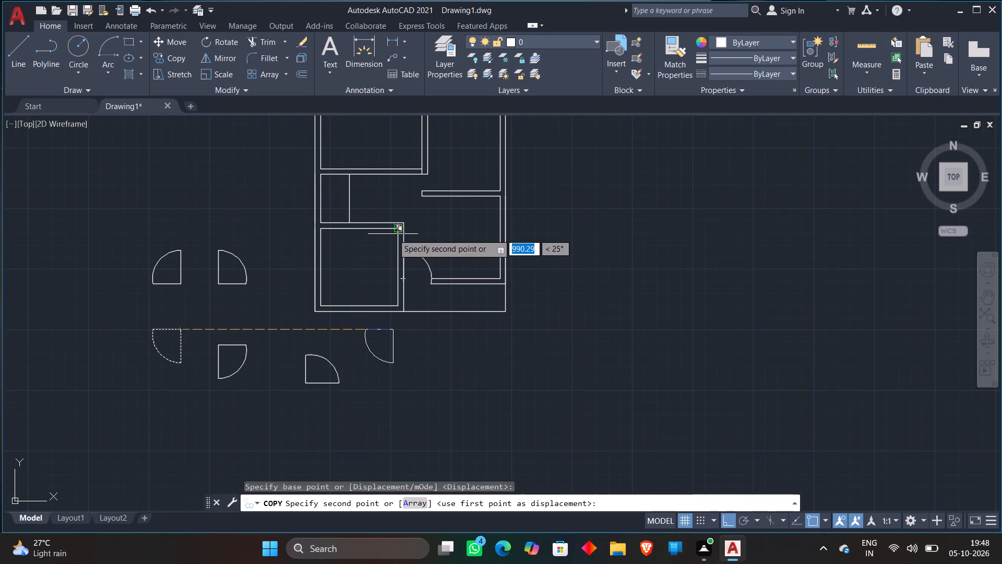
key(F8)
scroll(393, 219, up, 3)
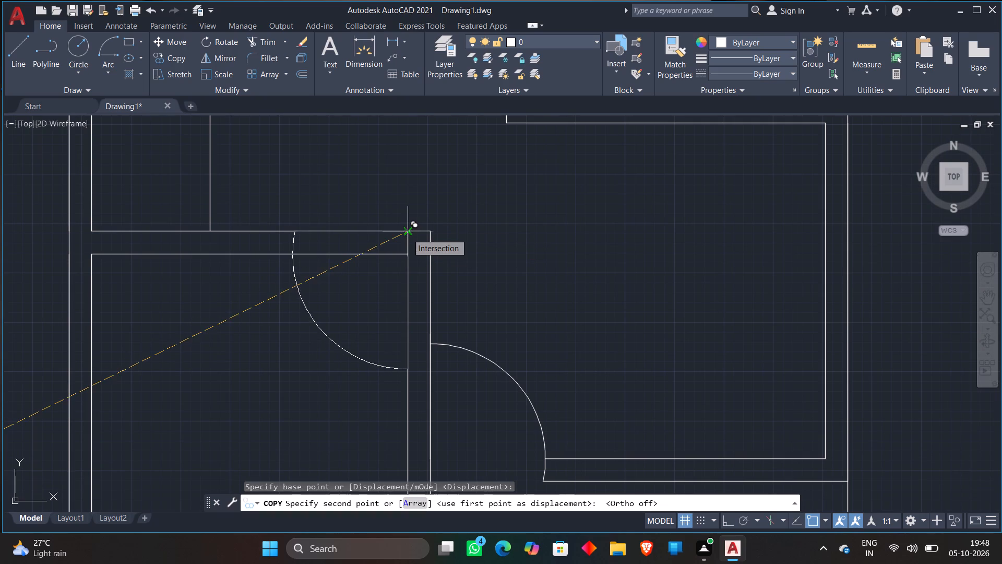
click(407, 233)
key(Escape)
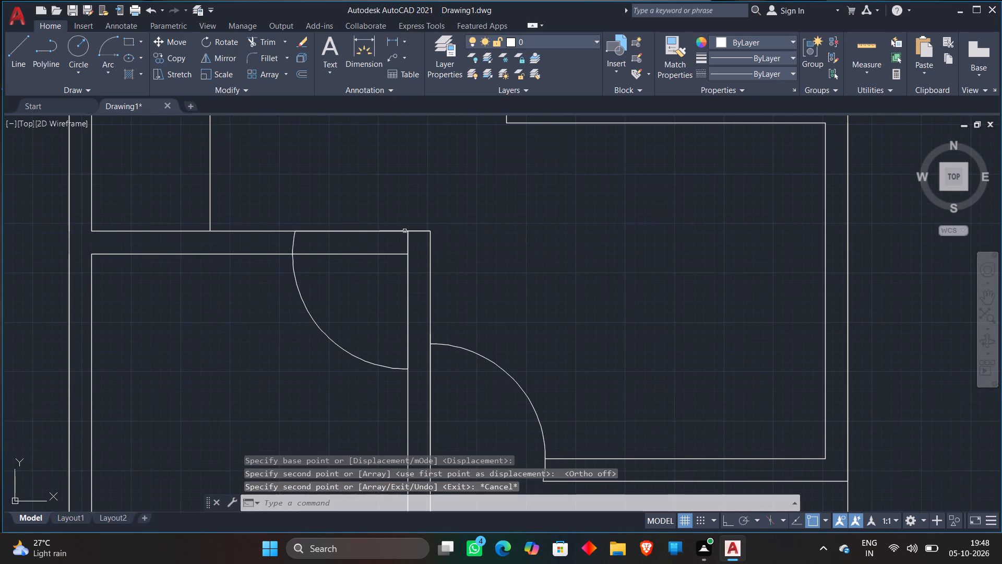
Trim both lines of the square room's top wall between the new door arc and the right wall to open the doorway.
text(tr)
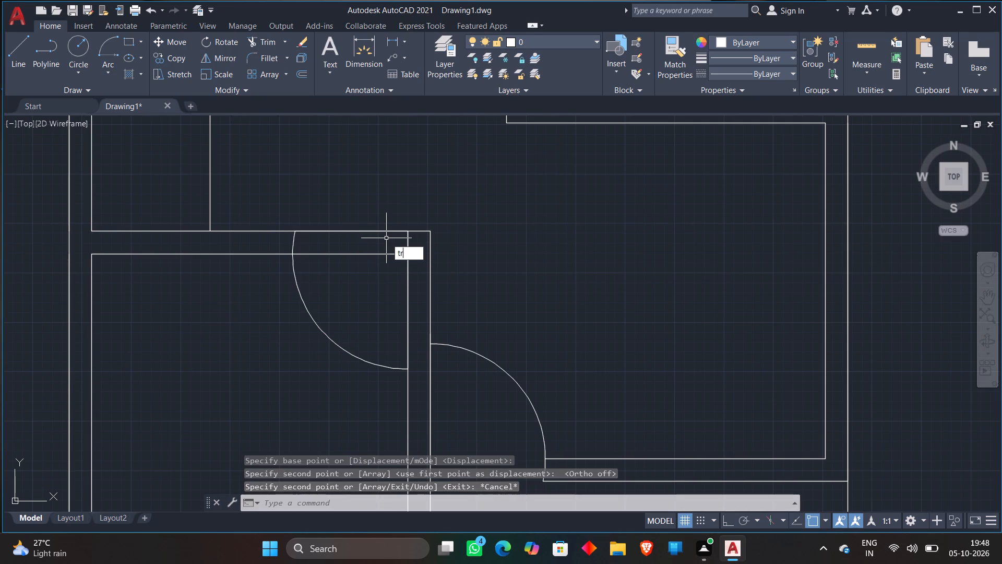
key(Return)
click(365, 203)
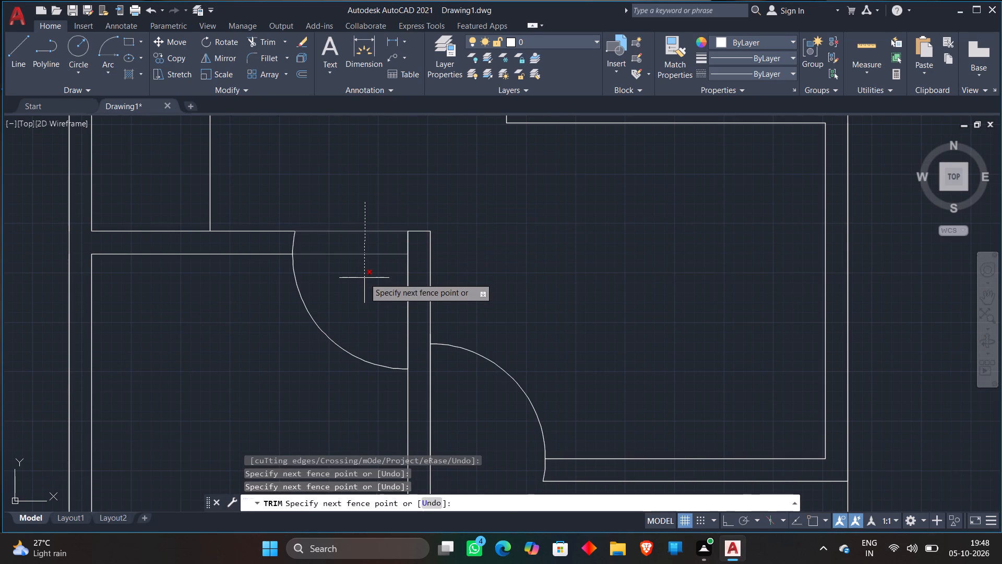
click(364, 278)
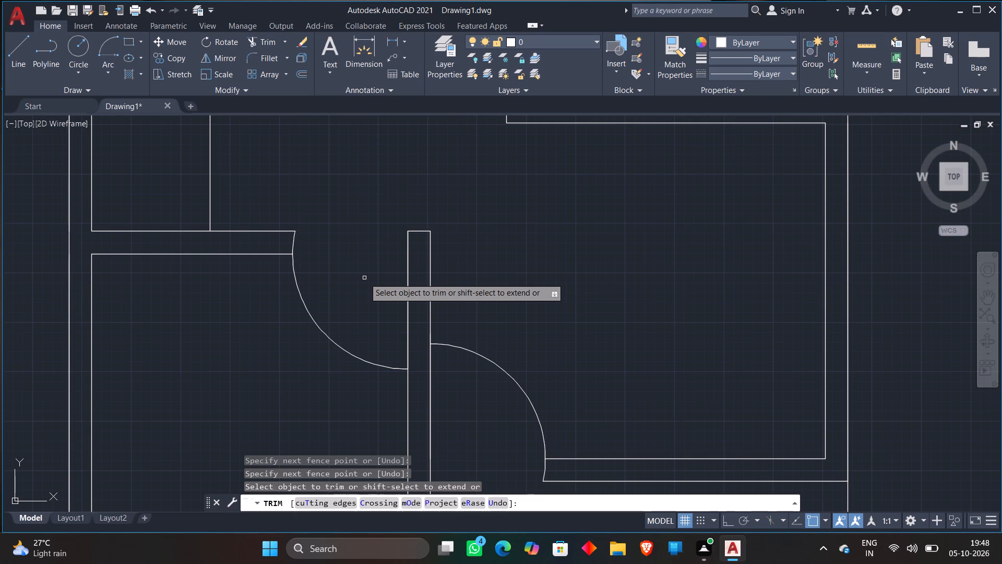
key(Escape)
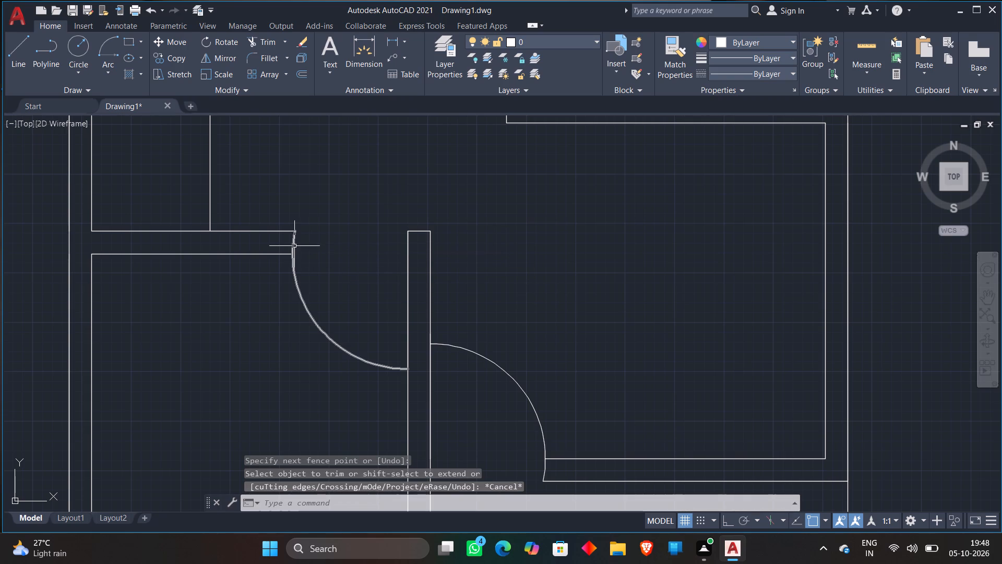
Stretch the new door arc's upper end down to the end of the top wall's lower line.
click(294, 246)
click(295, 233)
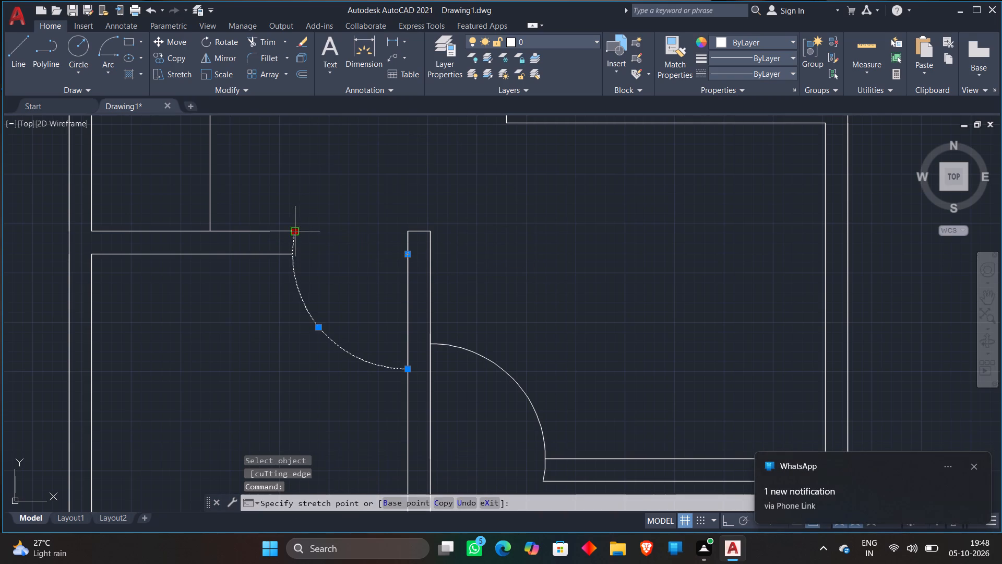
click(295, 260)
key(Escape)
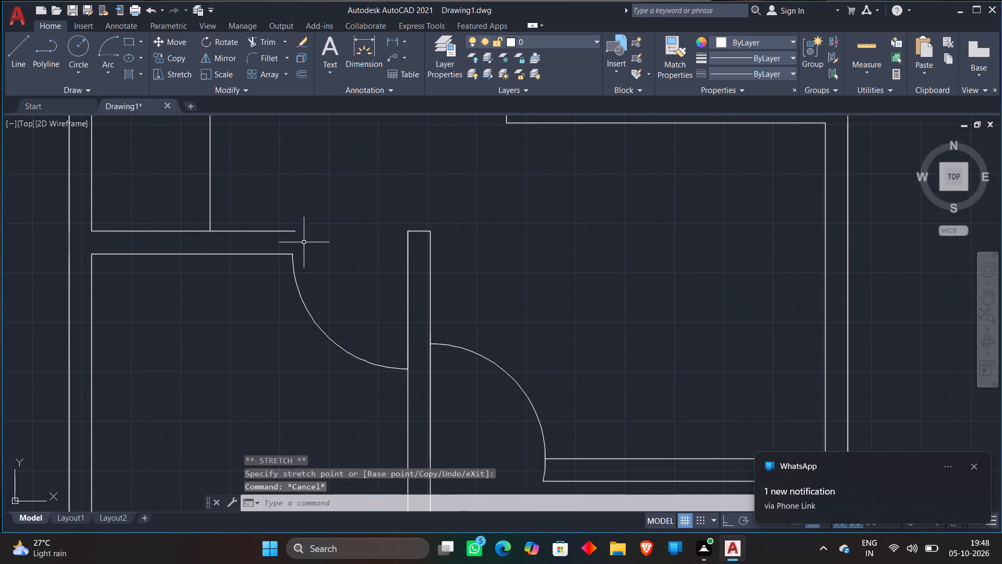
Draw a vertical line about 57 cm long upward from the new door arc's upper end, across the cut wall end.
key(l)
key(Return)
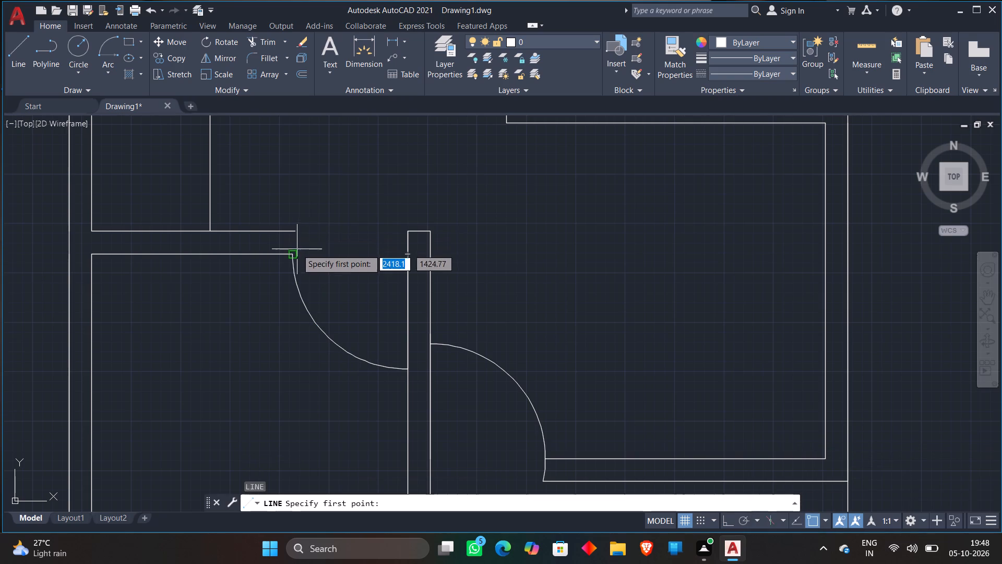
click(295, 250)
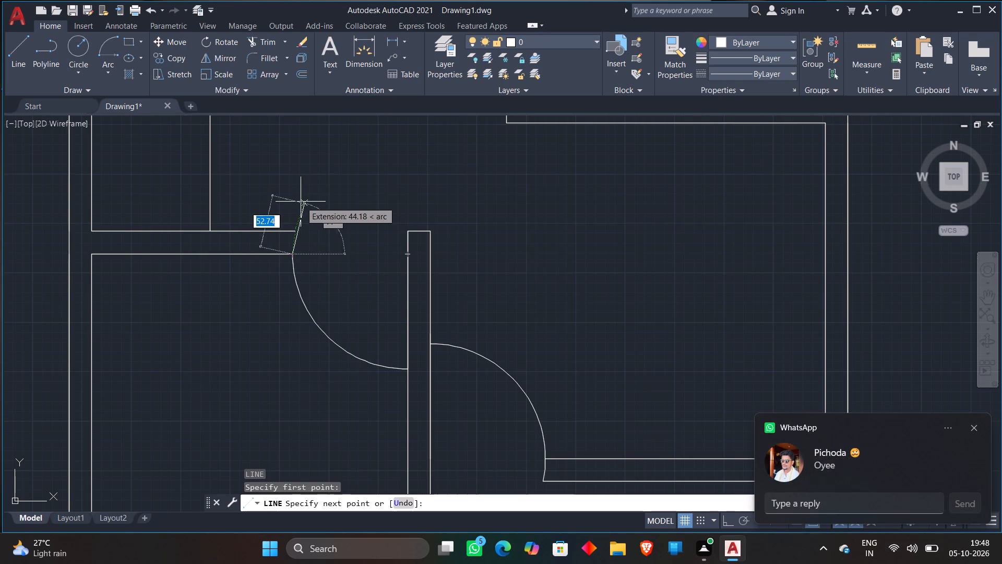
key(F8)
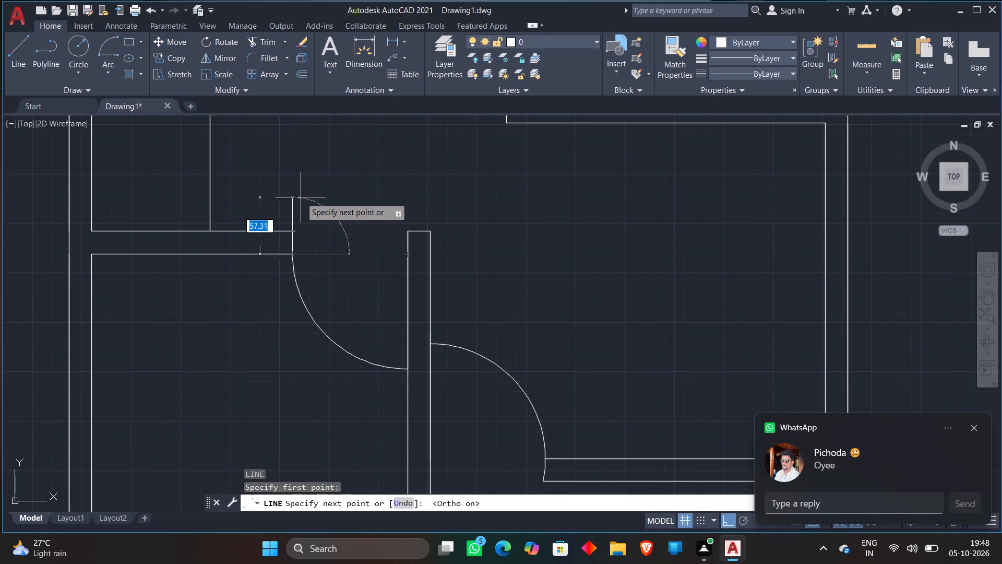
click(301, 197)
key(Escape)
Trim the excess of the vertical line above the wall and the upper wall line's overhang past it.
key(t)
key(r)
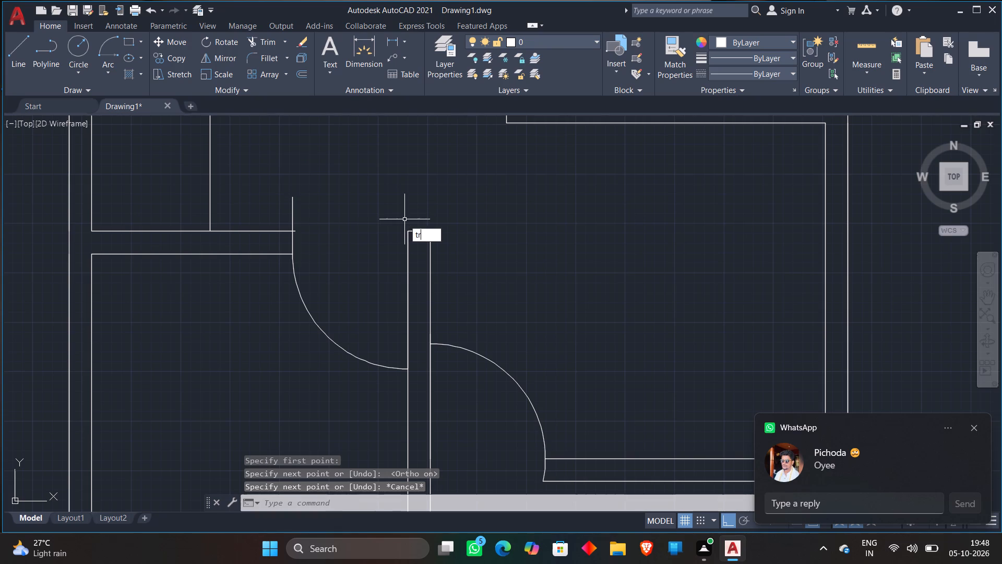
key(Return)
click(294, 221)
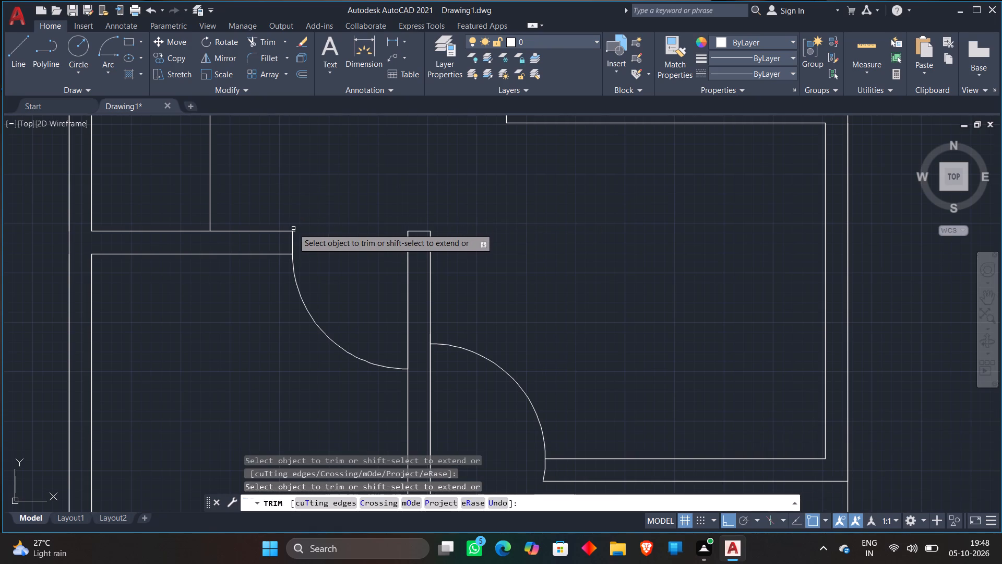
click(296, 232)
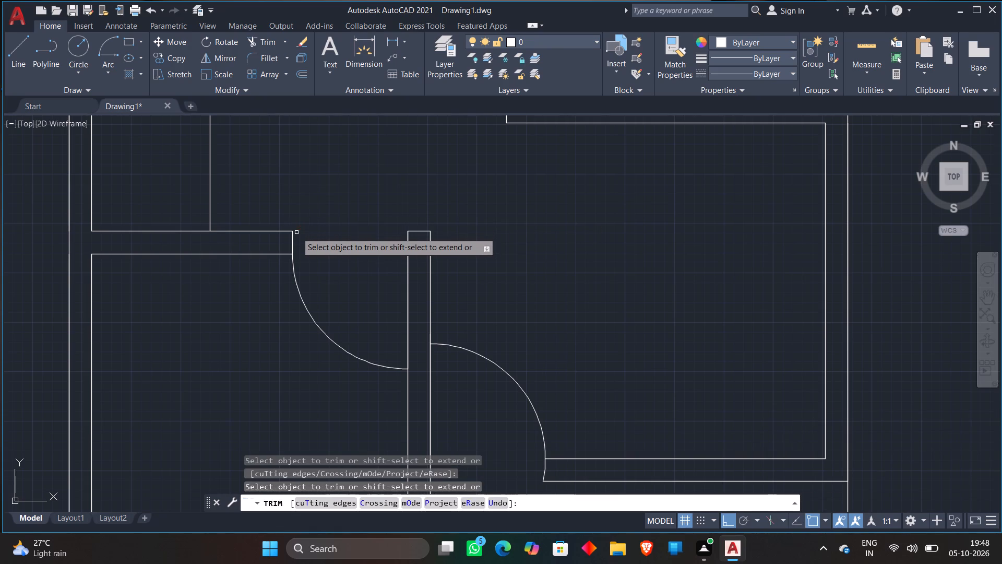
key(Escape)
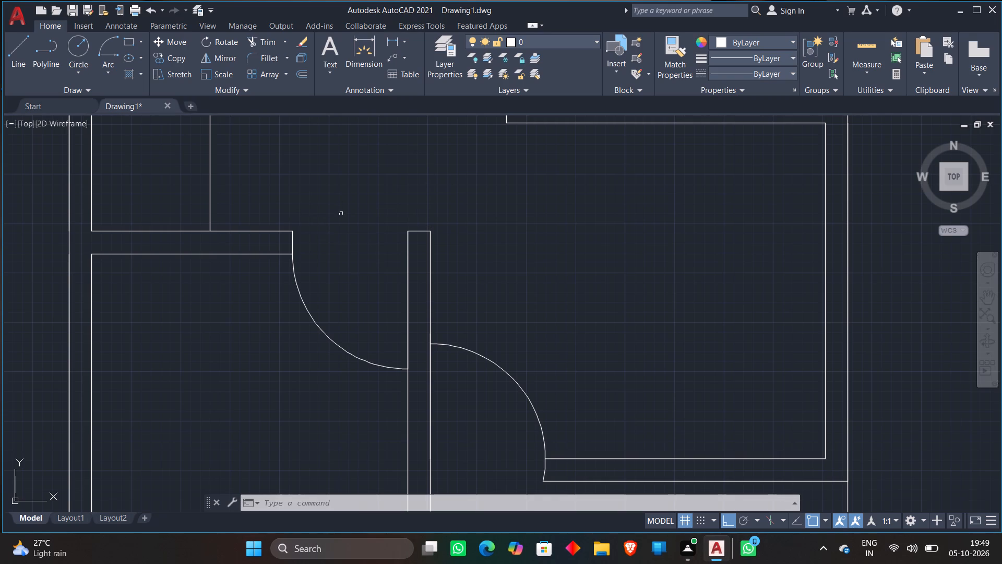
Stretch the lower end of the door arc outside the square room up to the end of the adjoining wall's upper line.
scroll(343, 210, down, 1)
scroll(476, 359, up, 2)
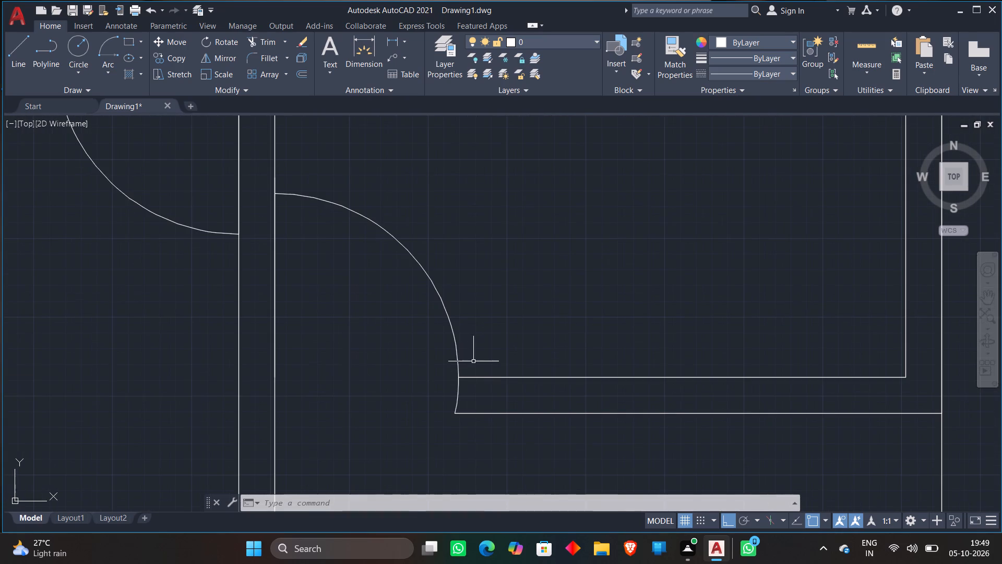
middle_drag(473, 344, 474, 275)
scroll(474, 298, up, 3)
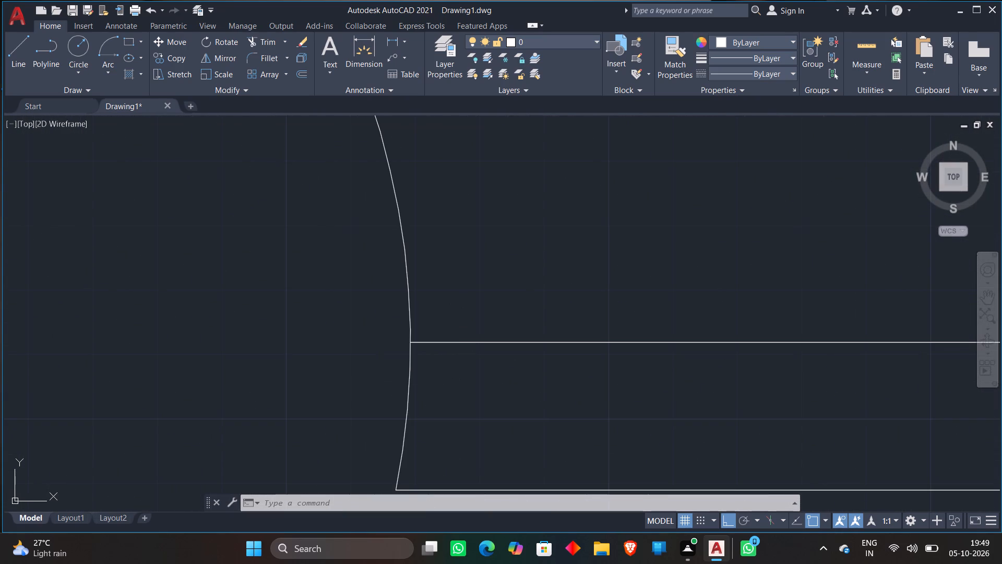
click(408, 397)
scroll(451, 376, down, 2)
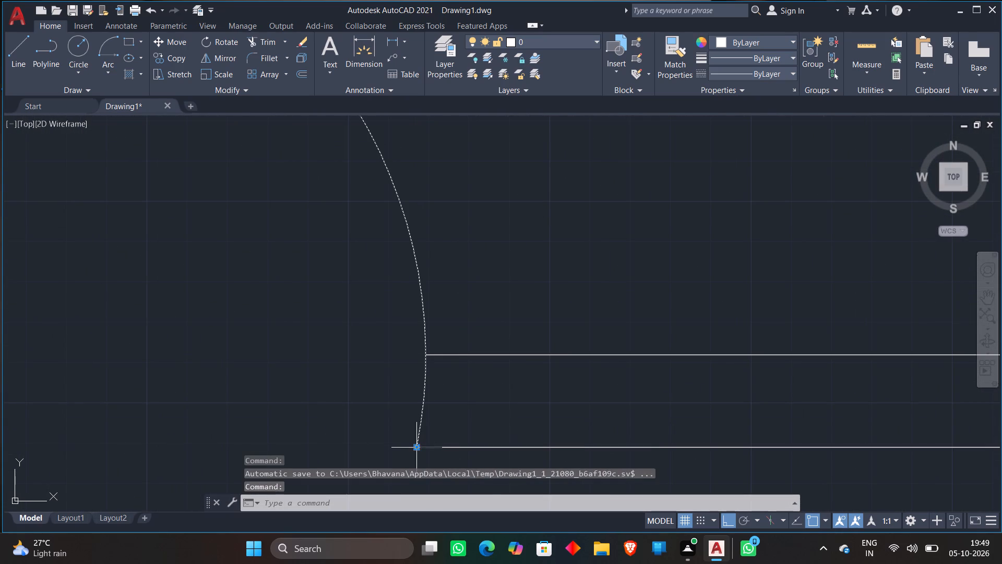
click(417, 450)
click(429, 357)
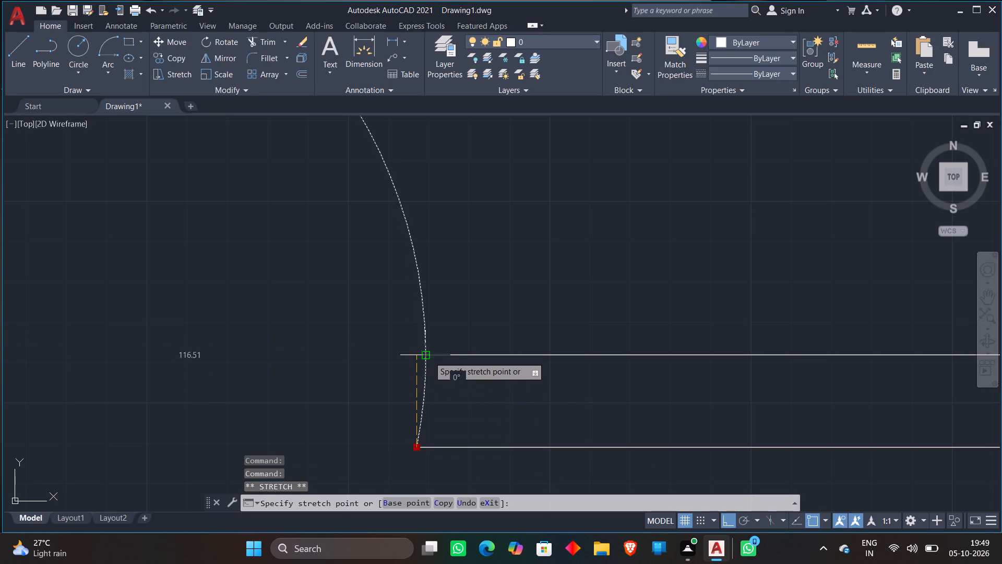
scroll(474, 313, down, 1)
key(Escape)
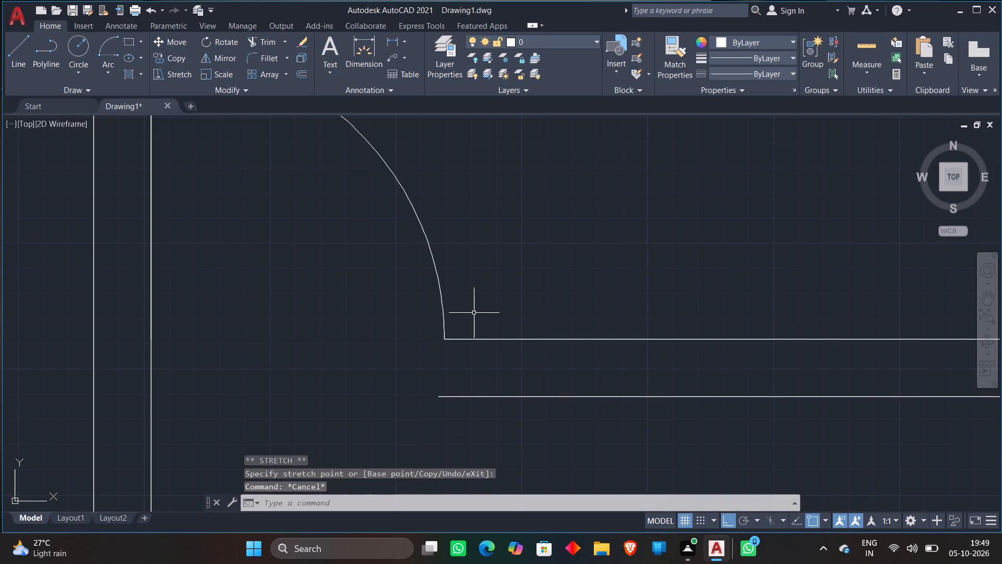
Draw a vertical line downward from the door arc's lower end, across the cut end of the adjoining wall.
key(l)
key(Return)
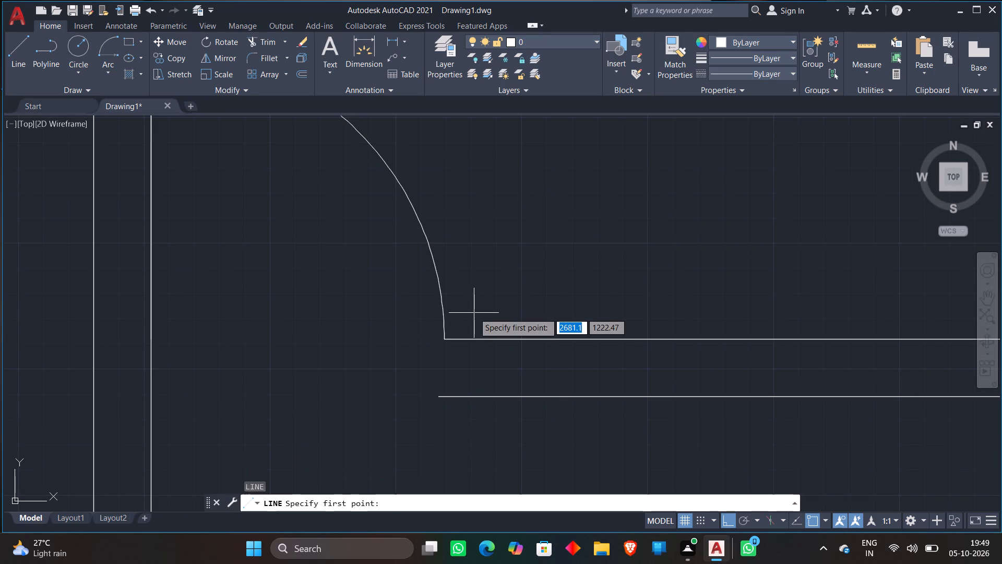
click(442, 335)
click(438, 449)
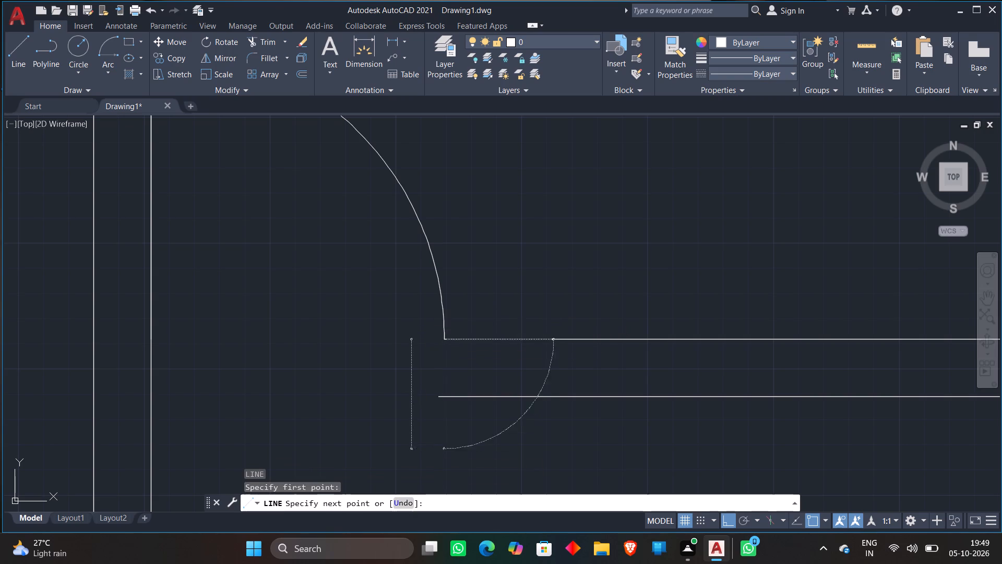
key(Escape)
Trim the lower wall line's overhang past the vertical line and the excess of that line below the wall.
text(tr)
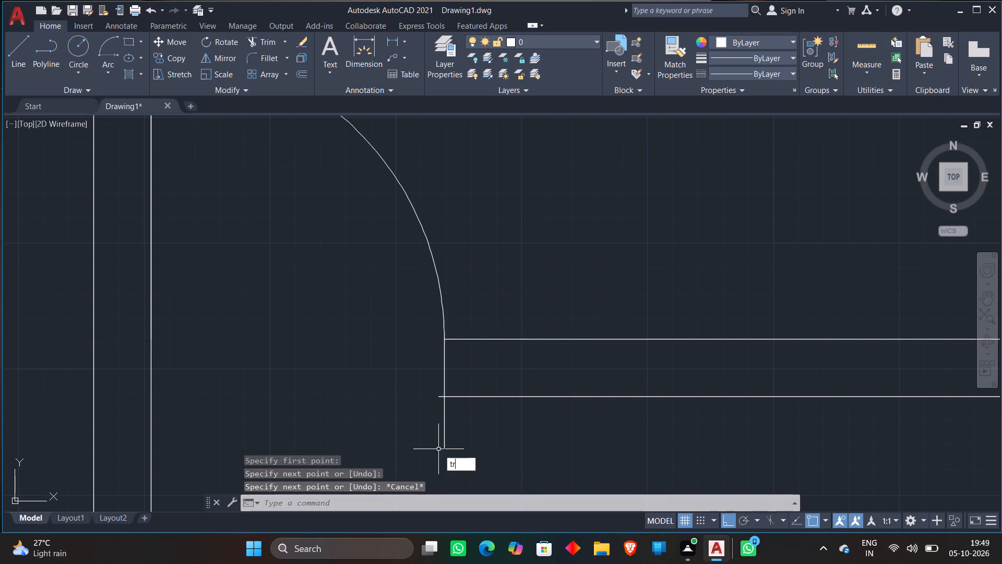
key(Return)
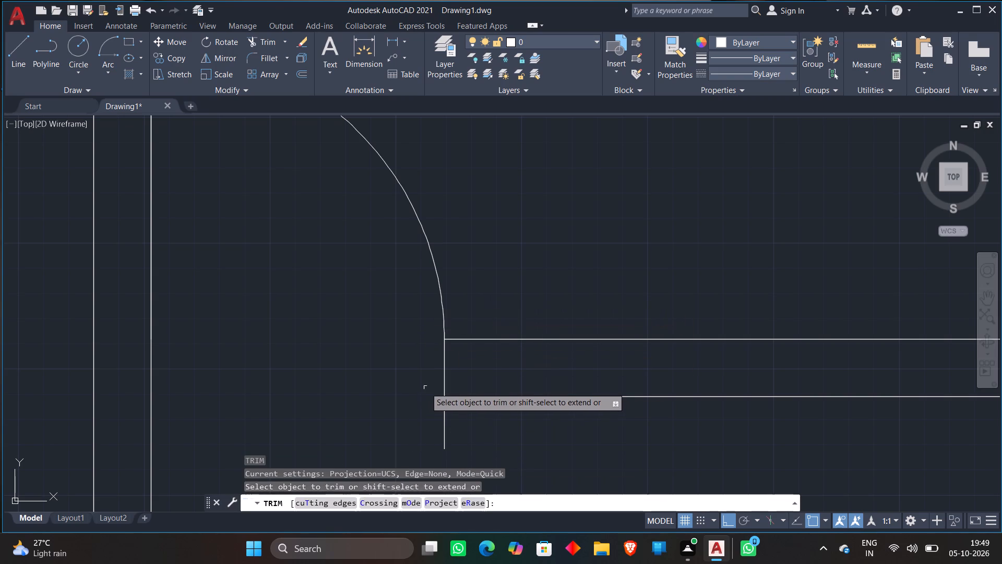
click(439, 396)
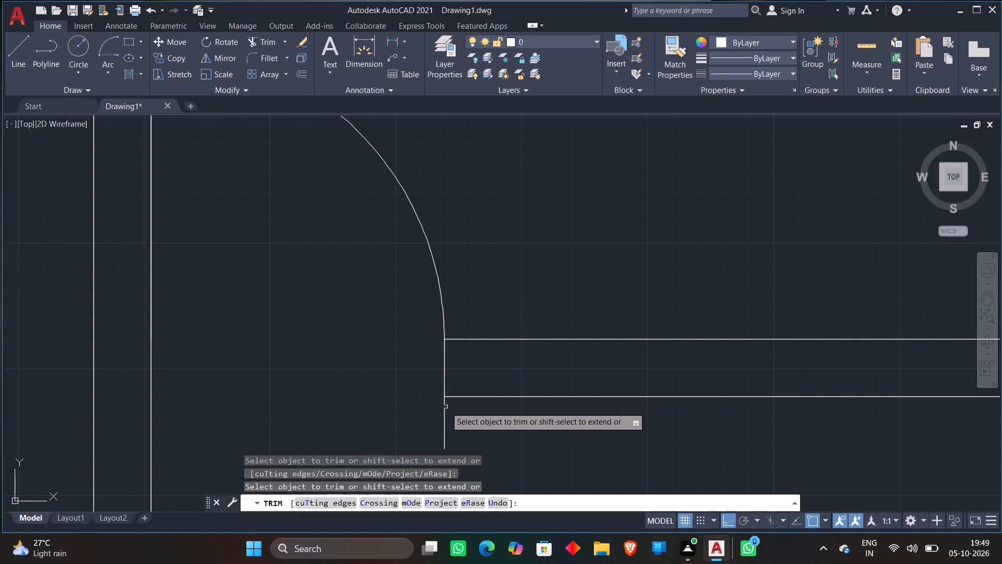
click(445, 407)
key(Escape)
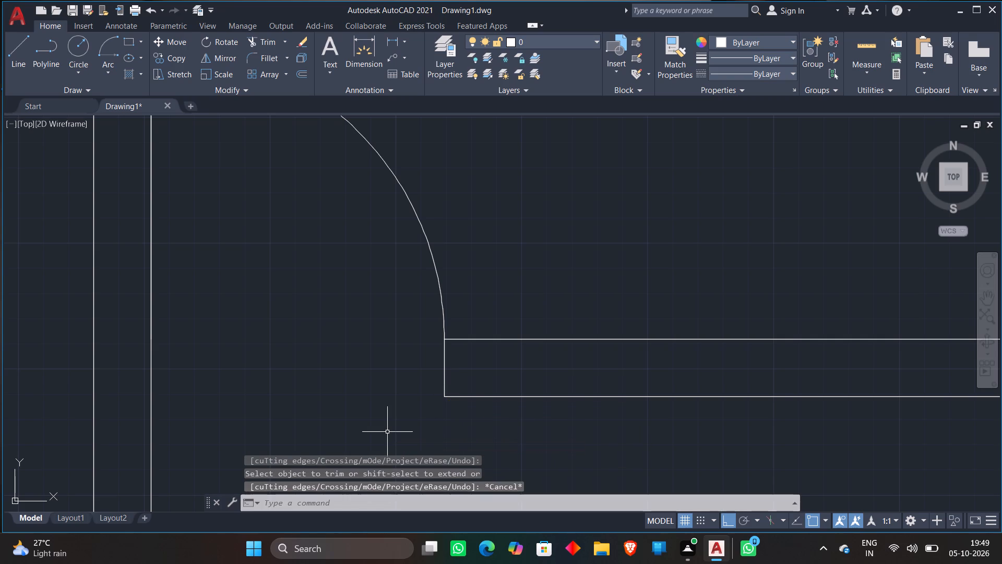
Examine the plan around the two finished doors and the neighbouring rooms for the next door location.
scroll(389, 377, down, 1)
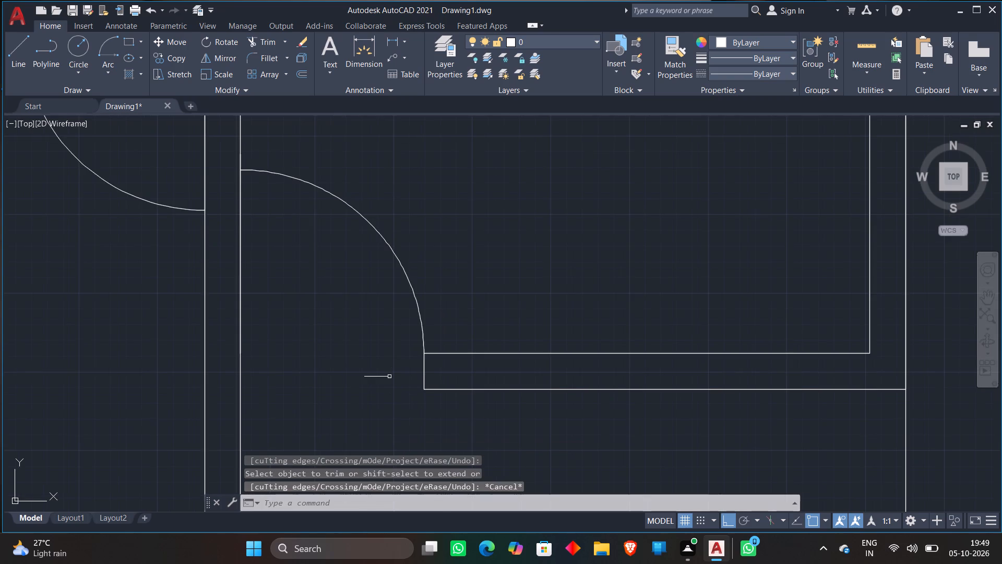
scroll(389, 377, down, 1)
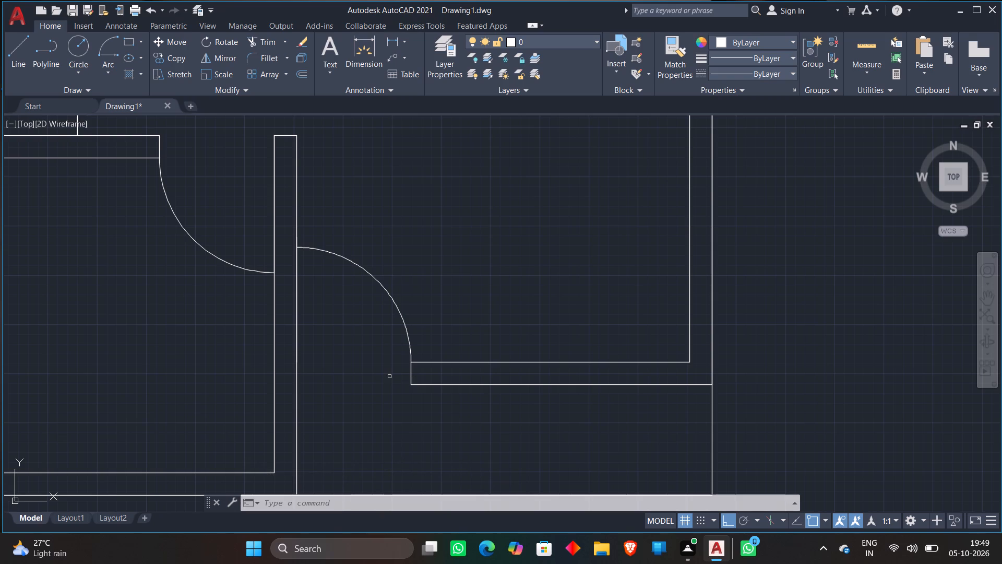
scroll(393, 362, down, 2)
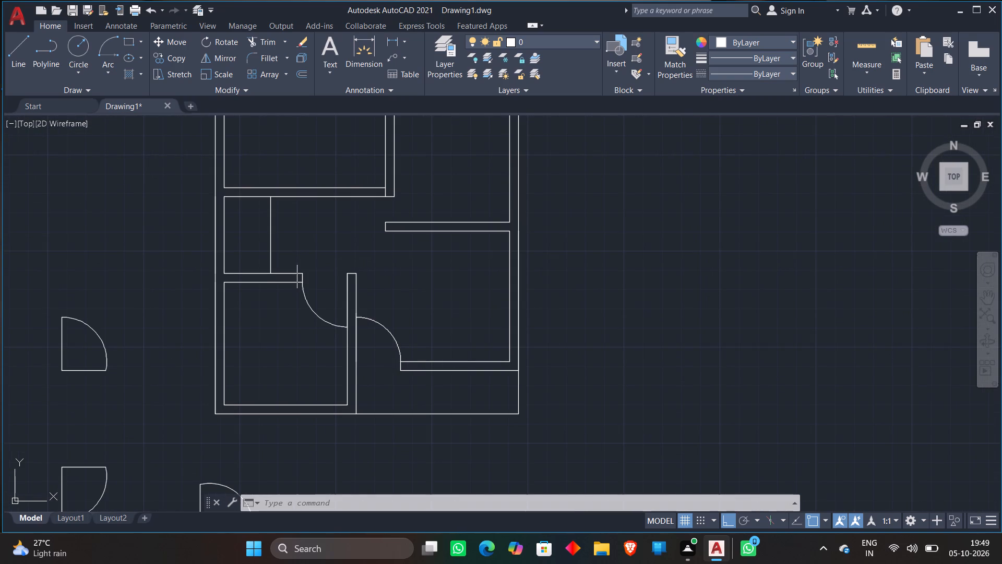
scroll(307, 252, up, 1)
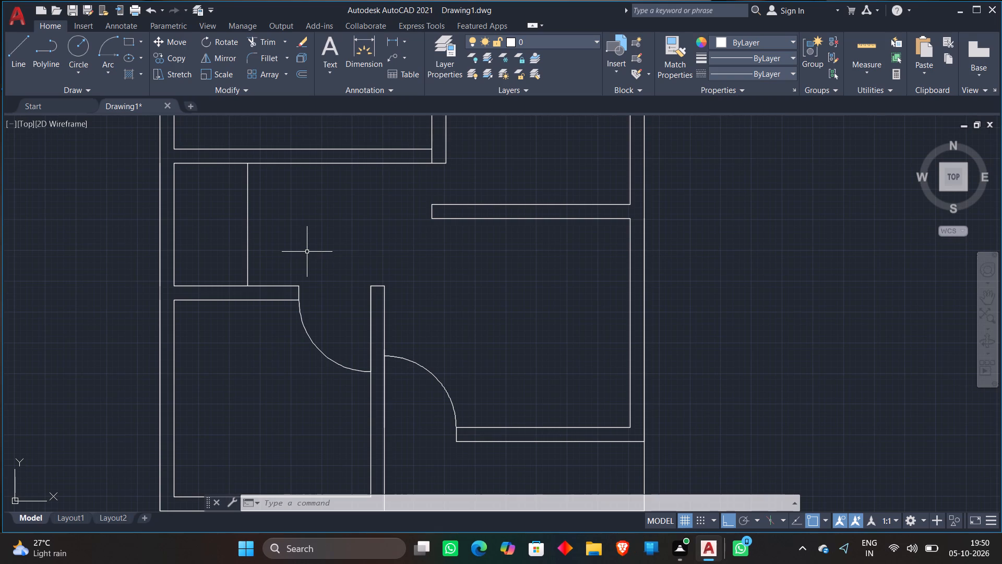
scroll(268, 265, up, 2)
scroll(281, 261, down, 2)
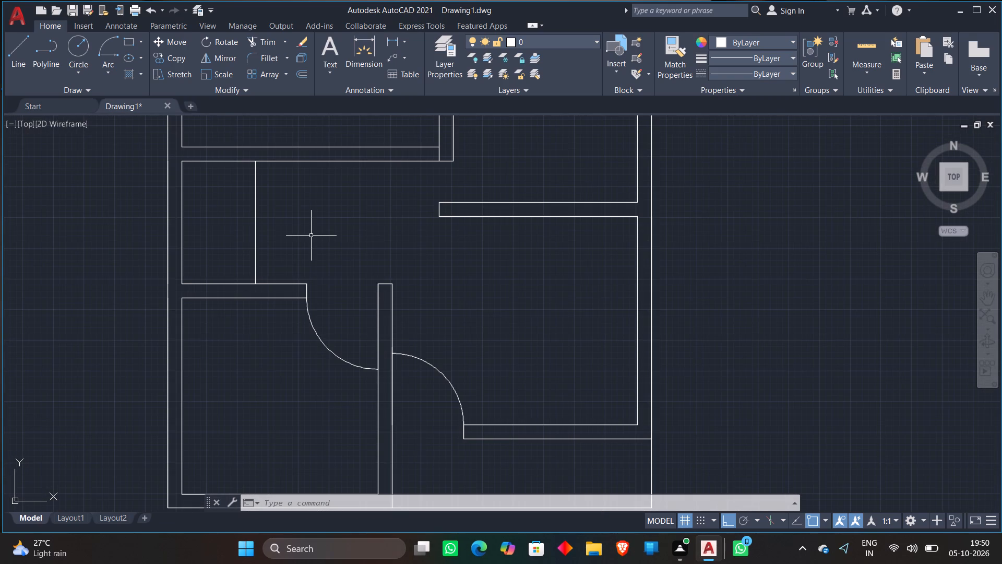
middle_drag(311, 236, 305, 250)
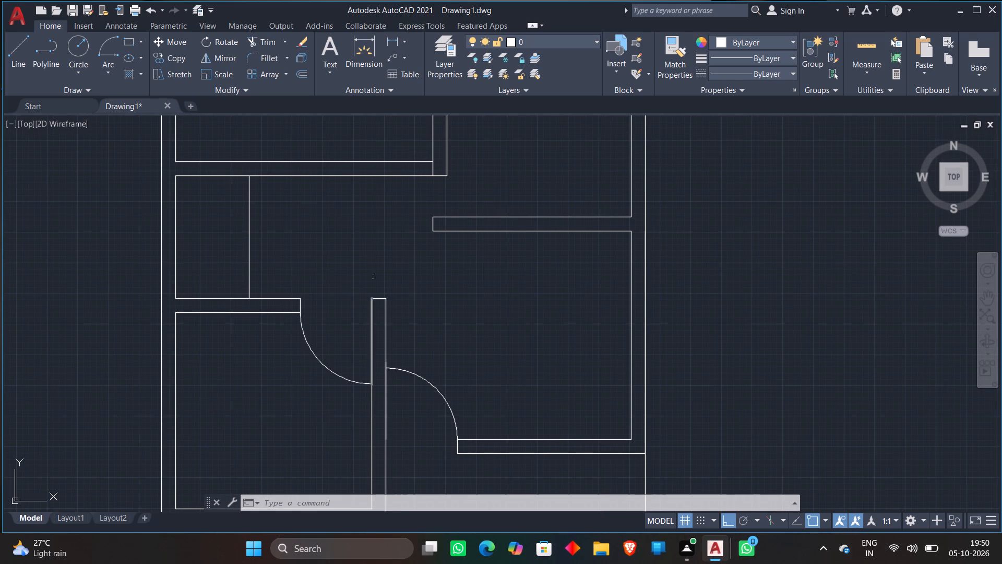
scroll(331, 208, down, 1)
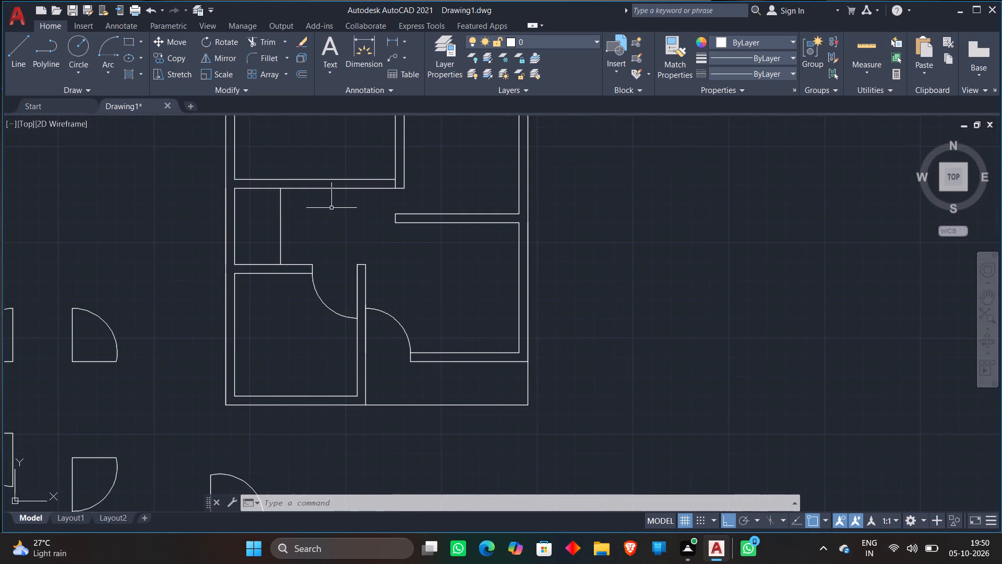
middle_drag(331, 208, 319, 271)
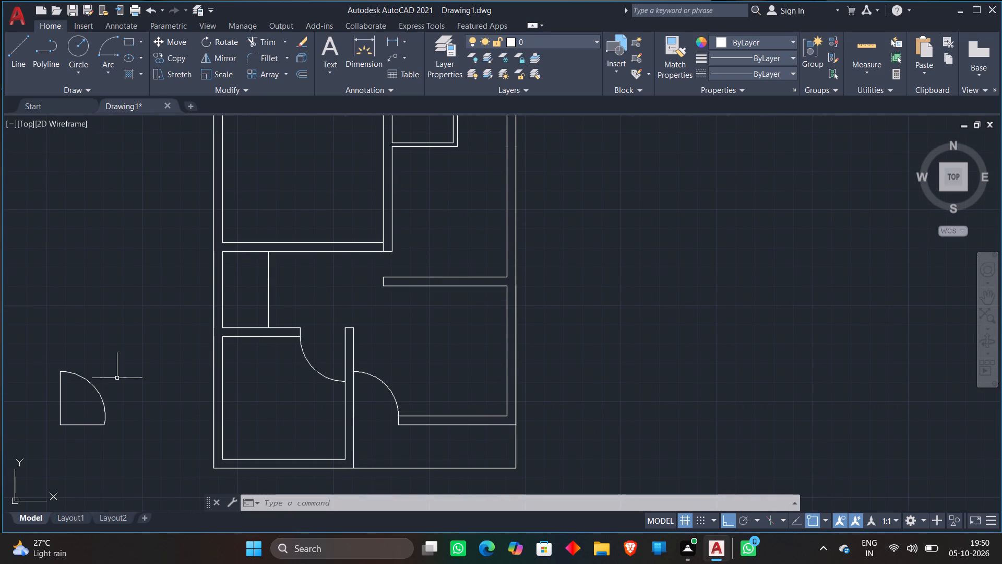
Copy the upper-left loose door symbol from its lower-right corner to the outer bottom-right corner of the plan's upper-left room, on the wall's lower line.
scroll(123, 323, down, 1)
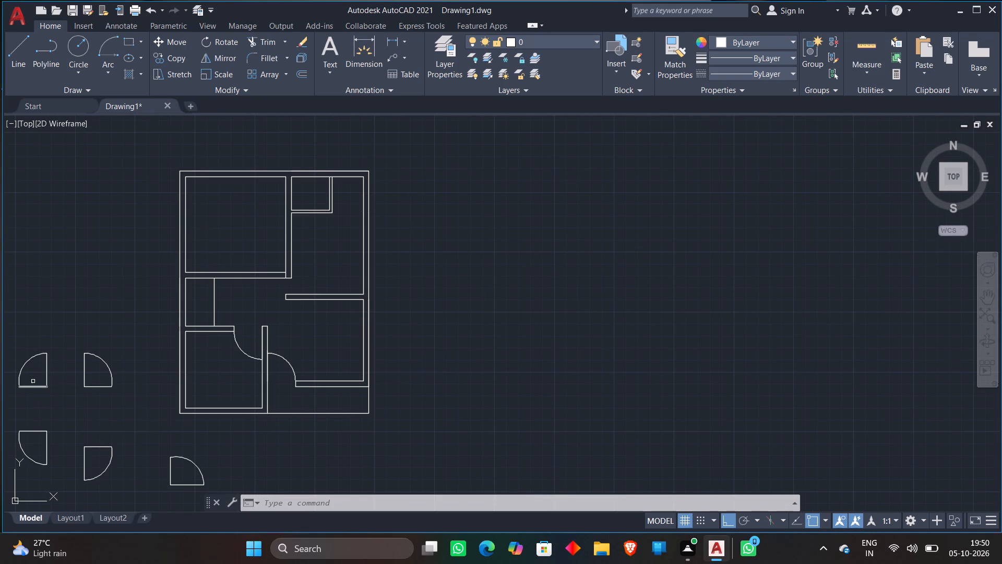
scroll(33, 331, down, 1)
middle_drag(33, 331, 93, 324)
click(68, 330)
click(112, 370)
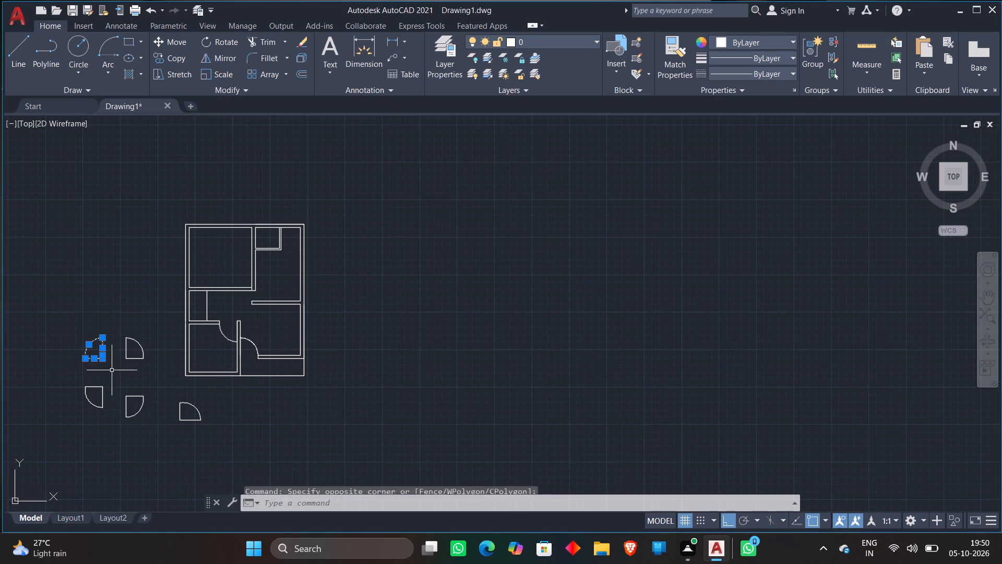
right_click(111, 349)
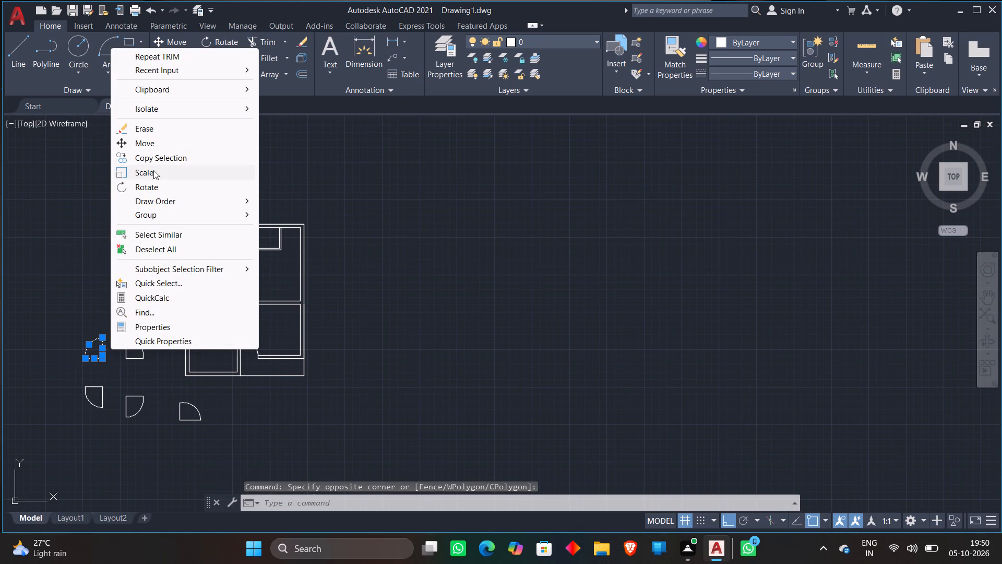
click(156, 157)
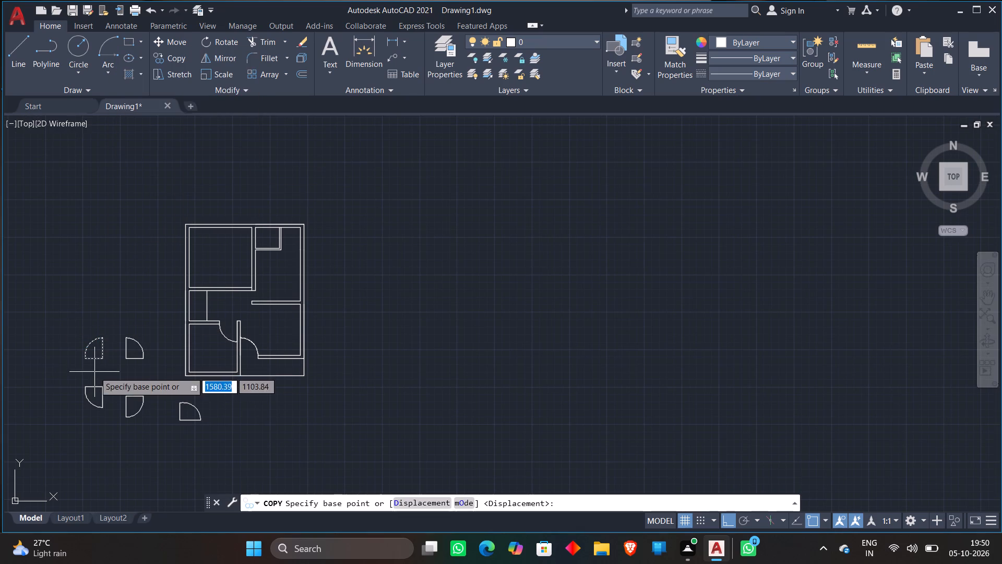
click(100, 360)
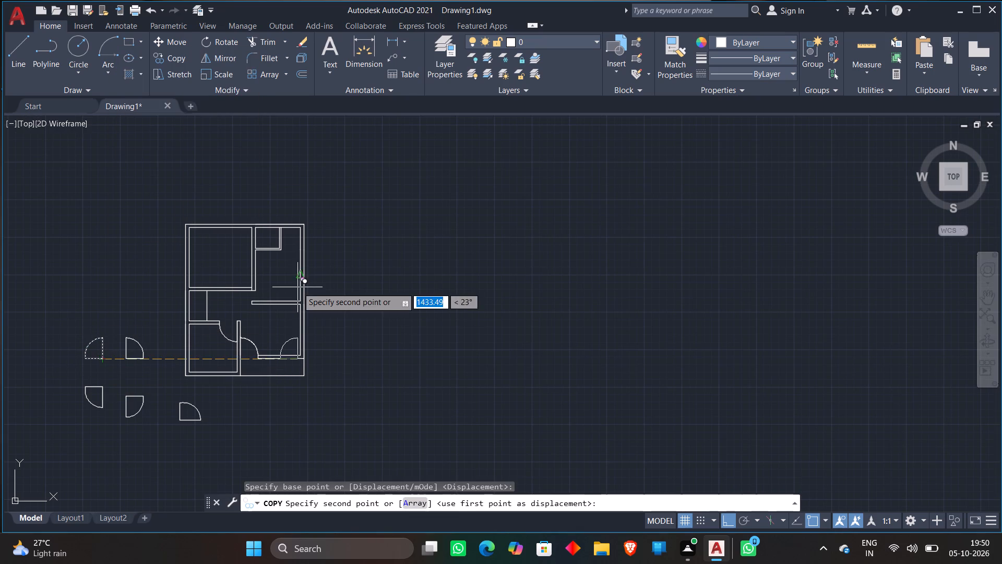
scroll(260, 284, up, 4)
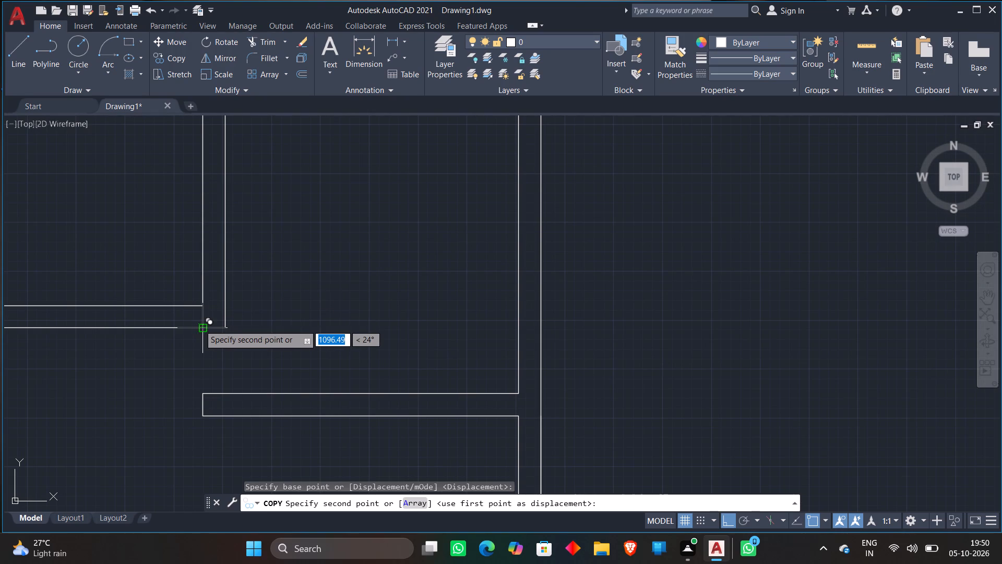
click(199, 325)
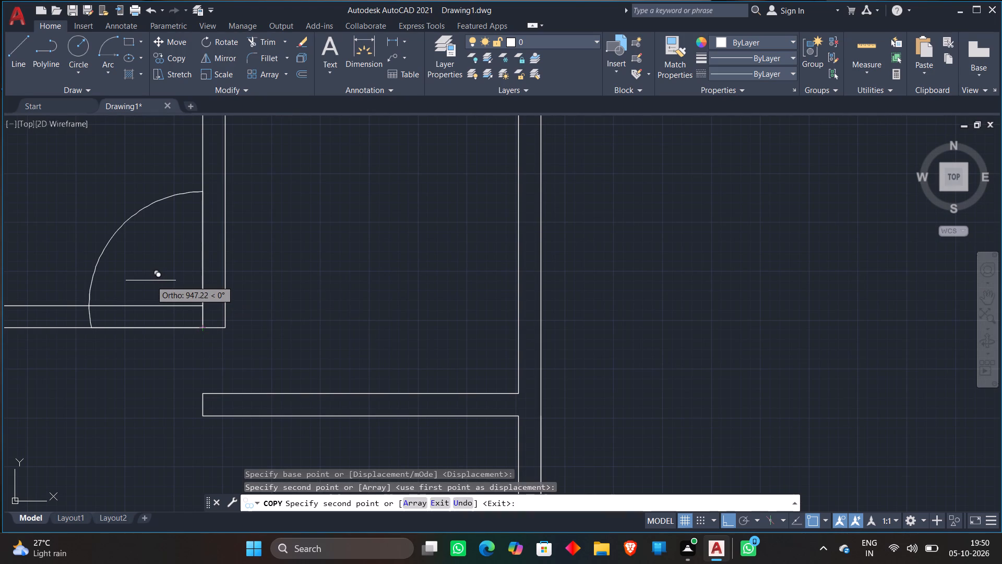
key(Escape)
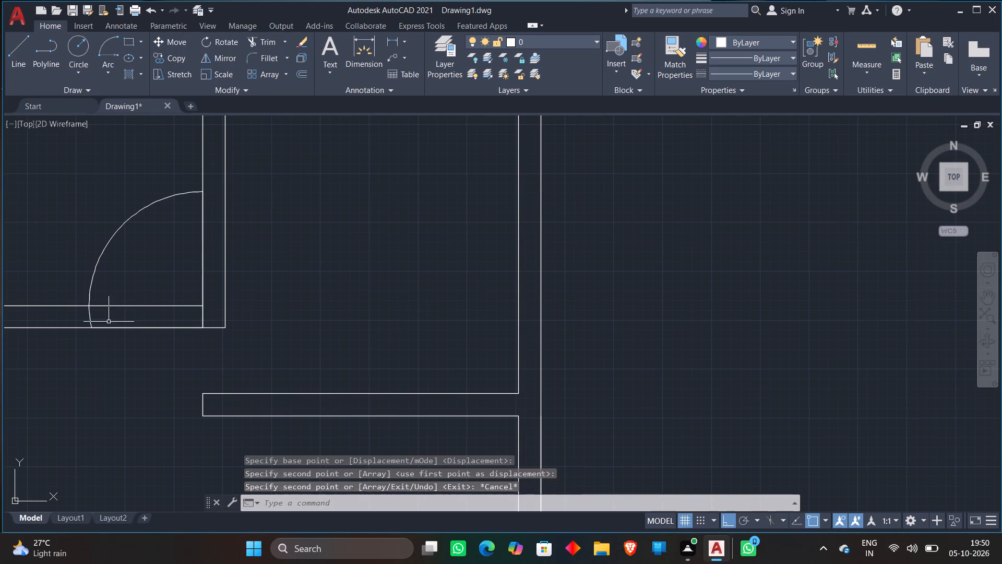
Stretch the copied door arc's lower end up to the upper line of the room's bottom wall.
click(91, 319)
click(92, 328)
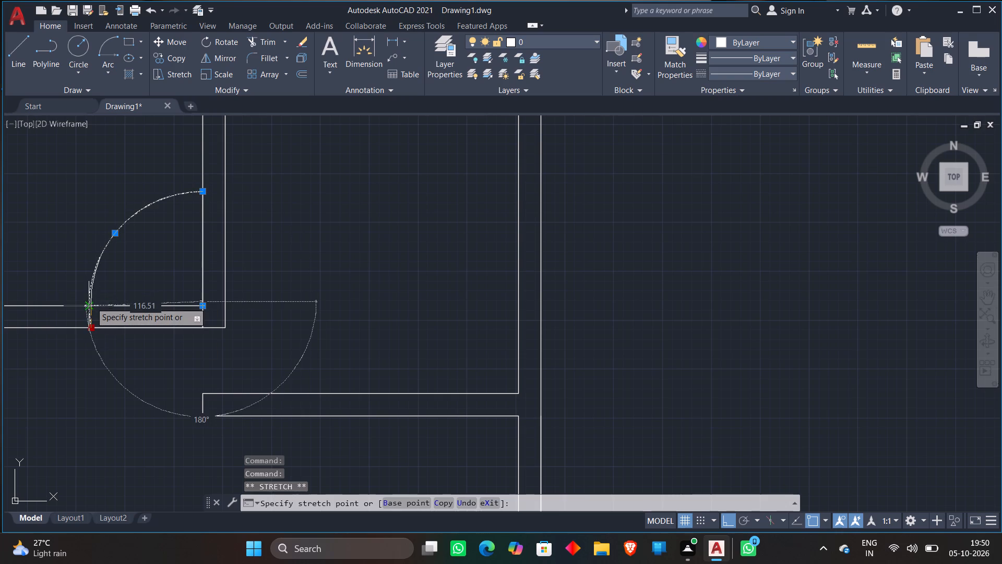
click(91, 303)
key(Escape)
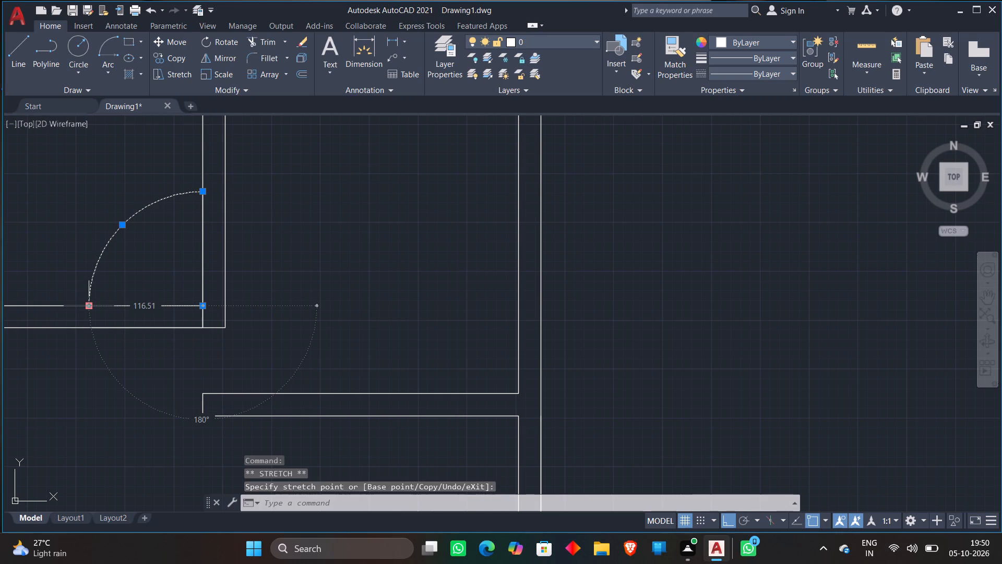
key(Escape)
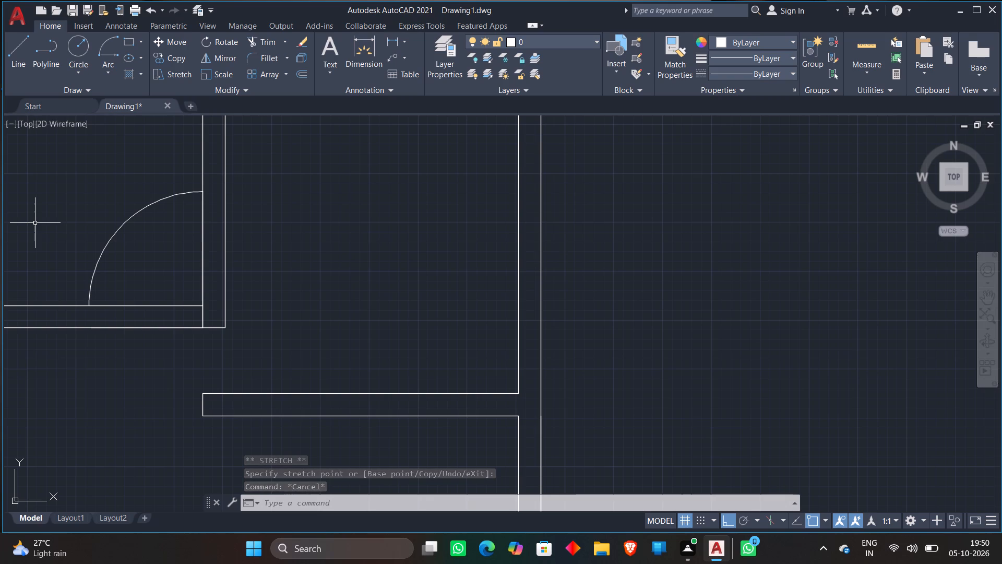
Draw a vertical line downward from the copied door arc's lower end, across and past the room's bottom wall.
key(l)
key(Return)
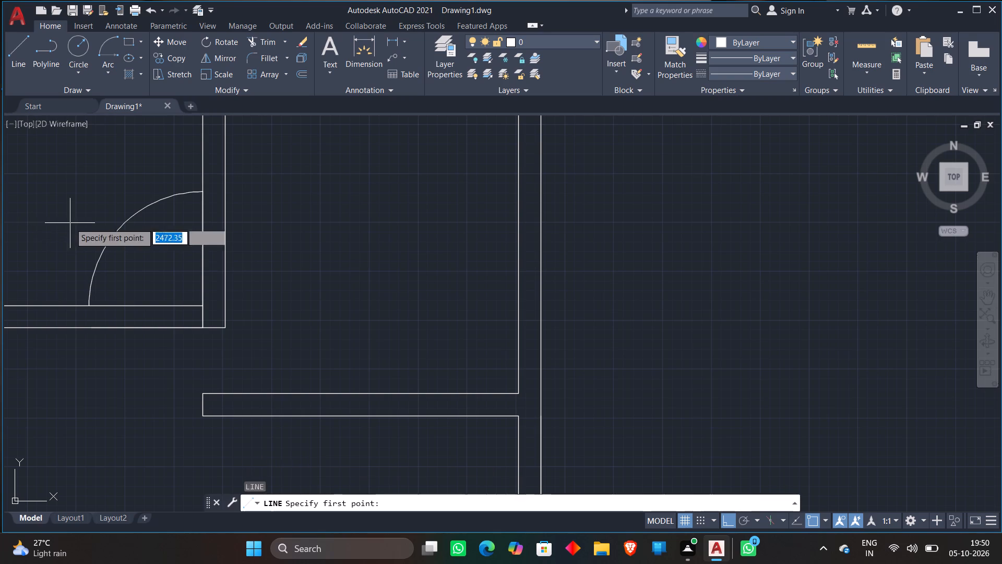
click(93, 306)
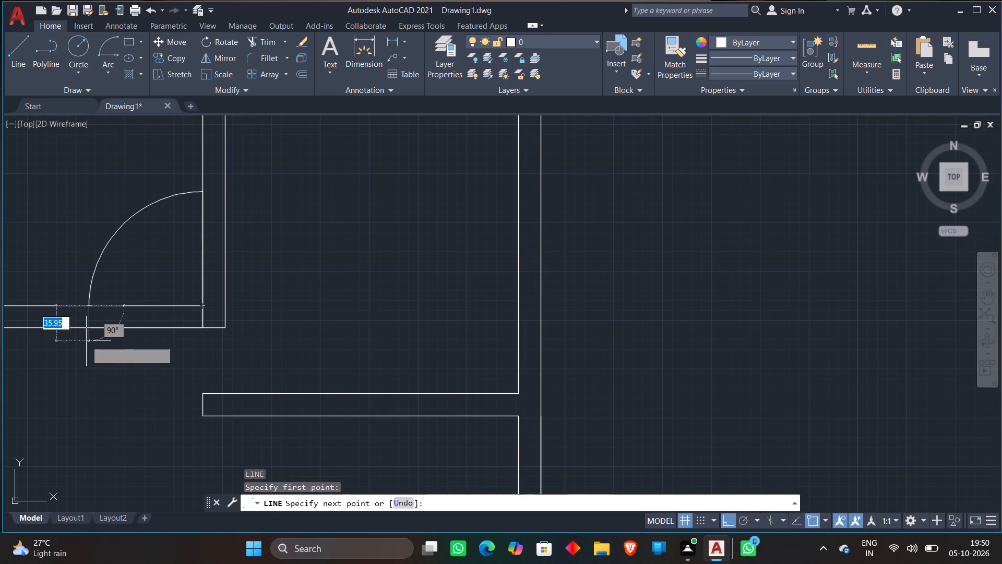
click(86, 350)
key(Escape)
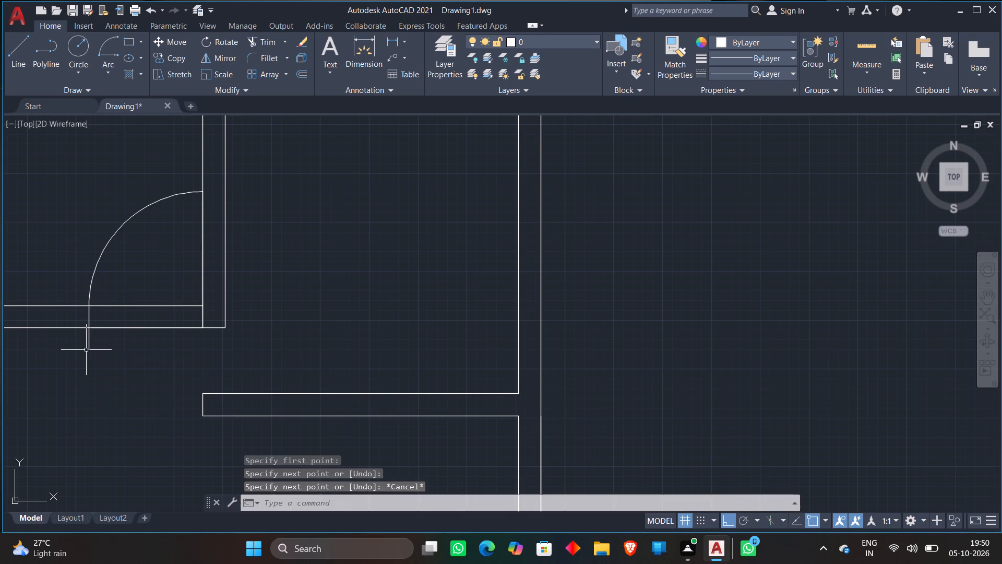
Trim the vertical line's excess below the wall and both wall lines across the upper-left room's door opening.
text(tr)
key(Return)
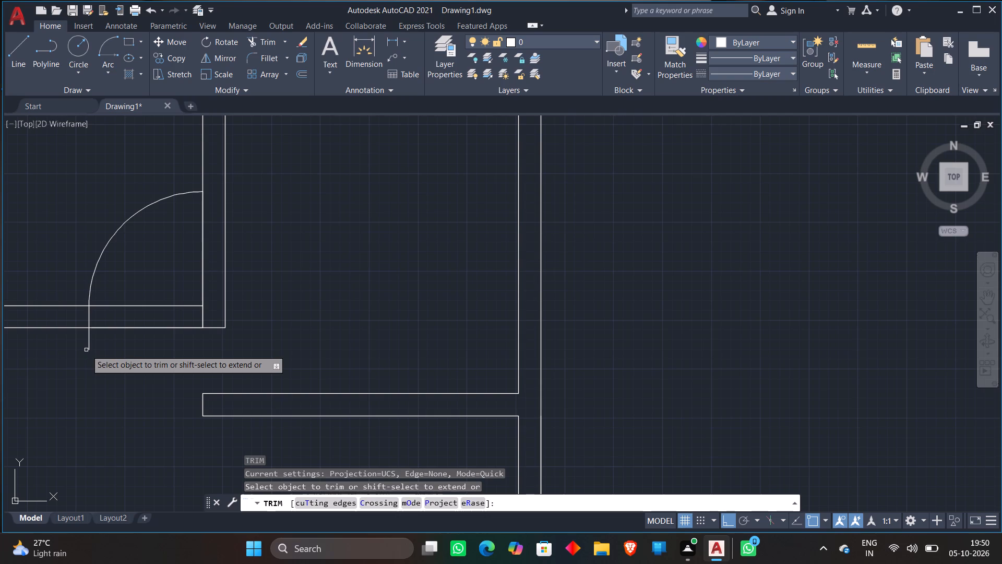
click(89, 344)
click(135, 281)
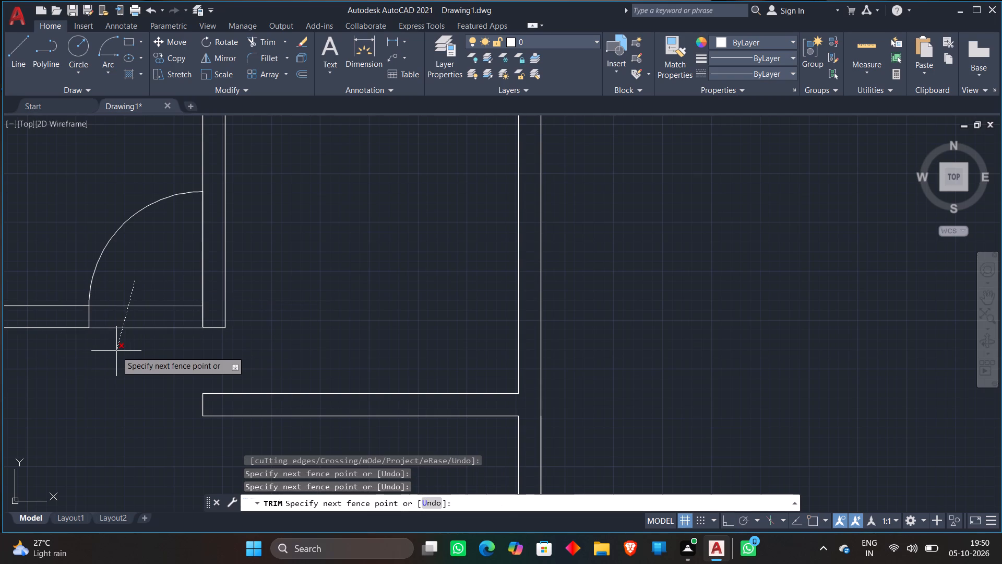
click(116, 351)
key(Escape)
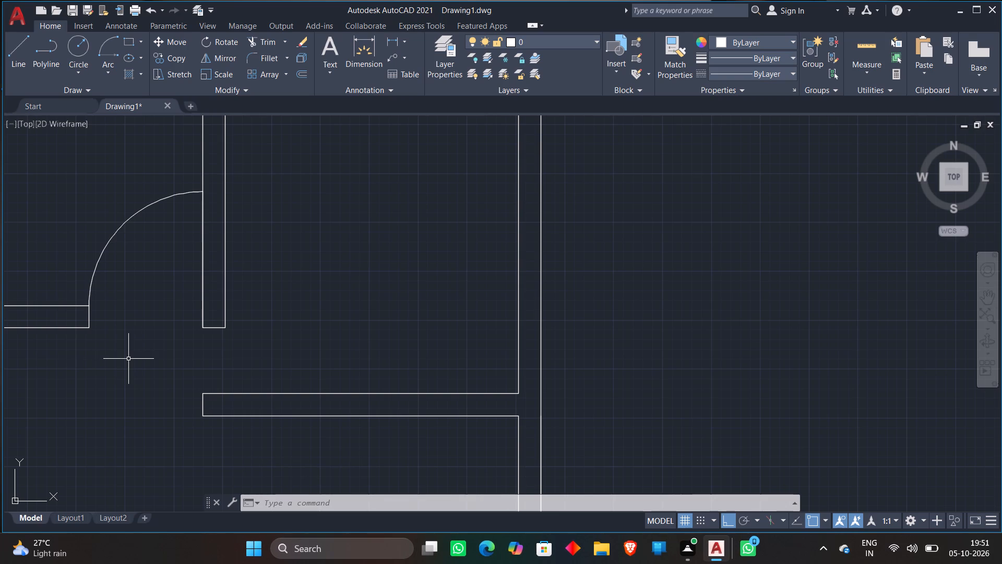
Copy the loose door symbol below the plan from its lower-left corner to just below the middle horizontal wall's free end, with ortho off.
scroll(206, 281, down, 1)
scroll(247, 245, down, 2)
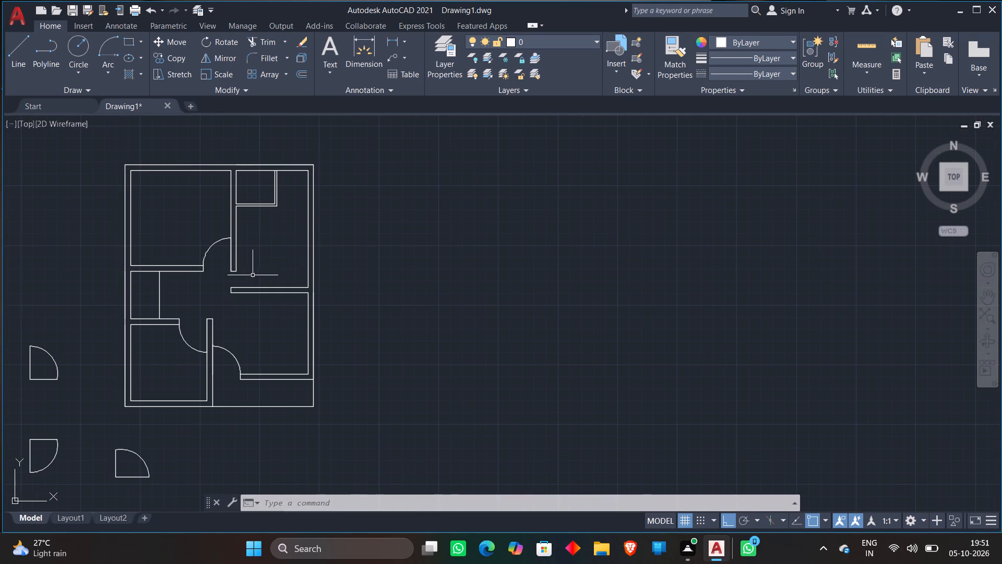
scroll(61, 312, down, 1)
middle_drag(61, 312, 94, 262)
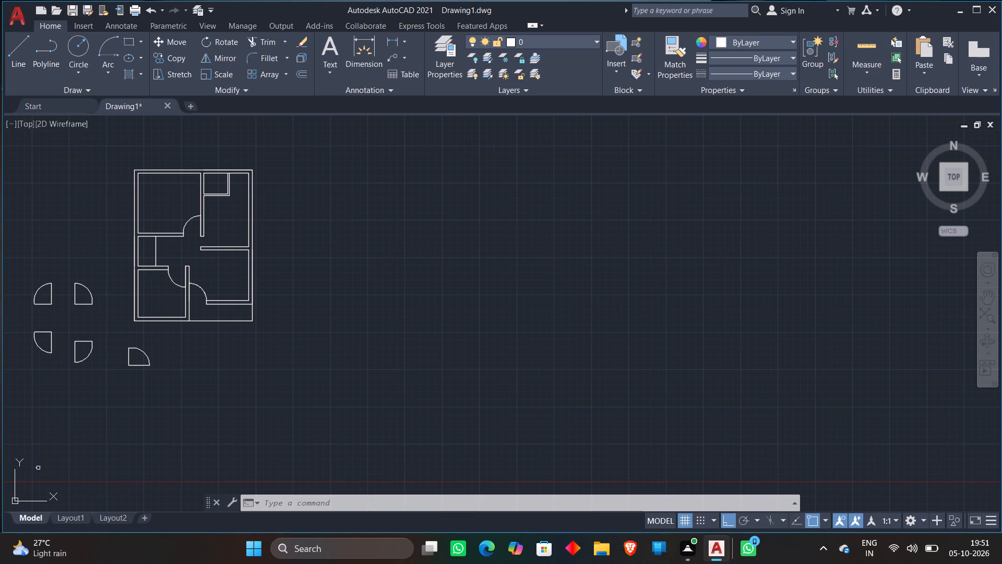
click(108, 338)
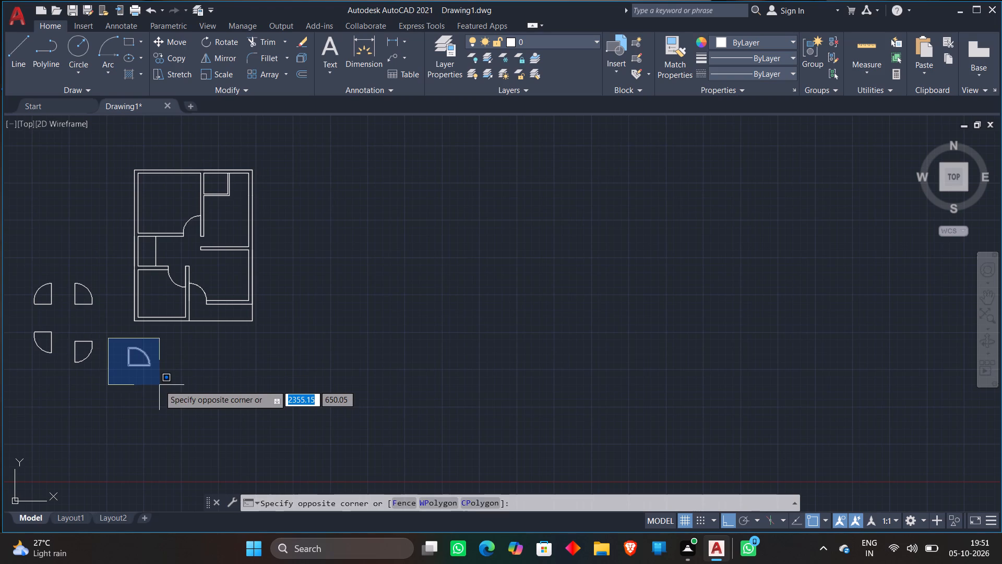
click(168, 385)
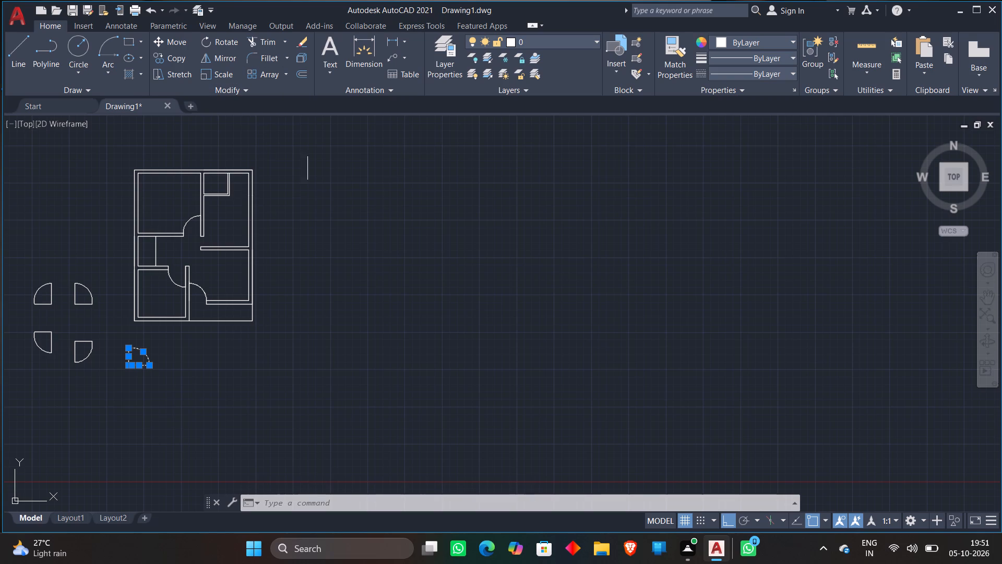
right_click(396, 364)
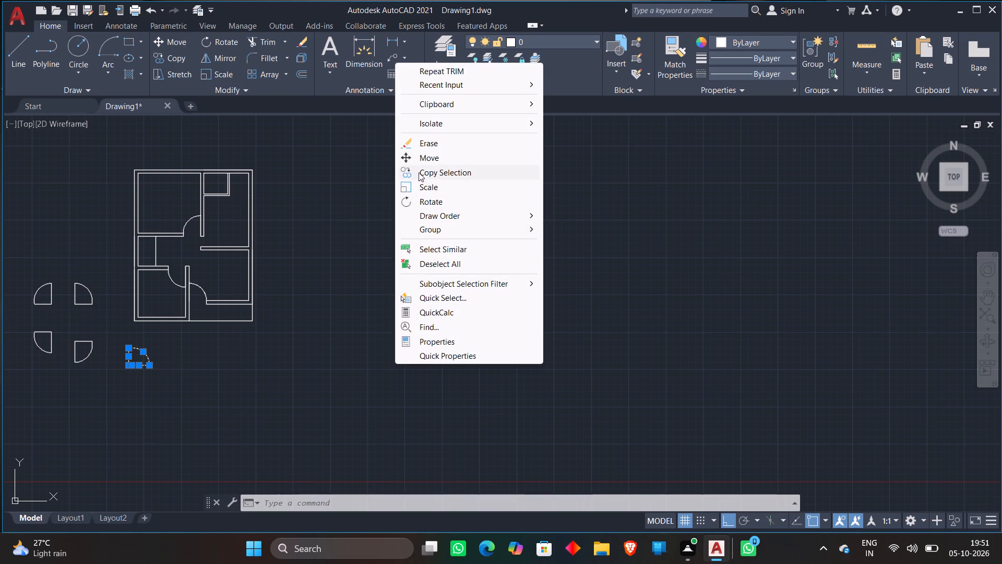
click(419, 171)
click(127, 366)
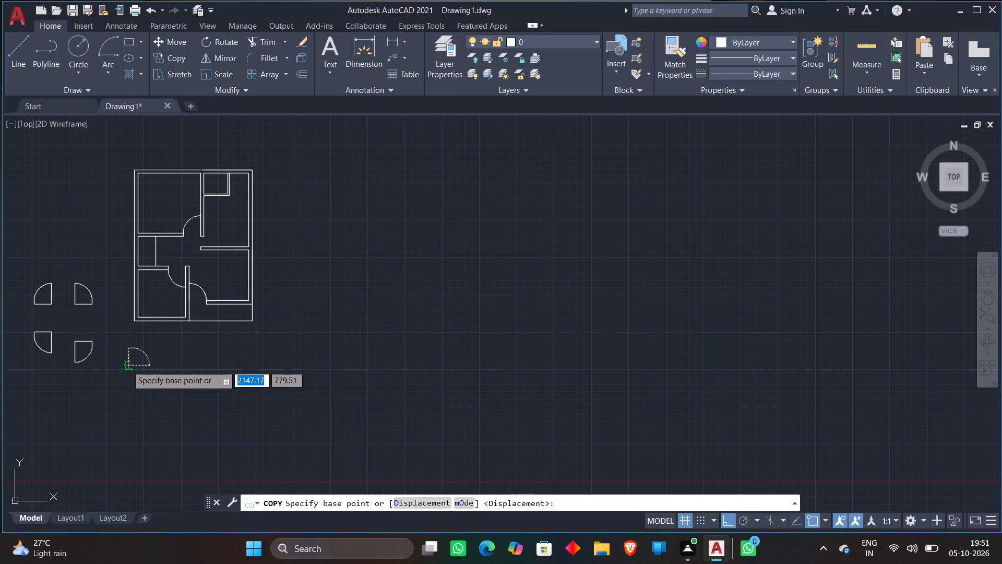
scroll(195, 301, up, 3)
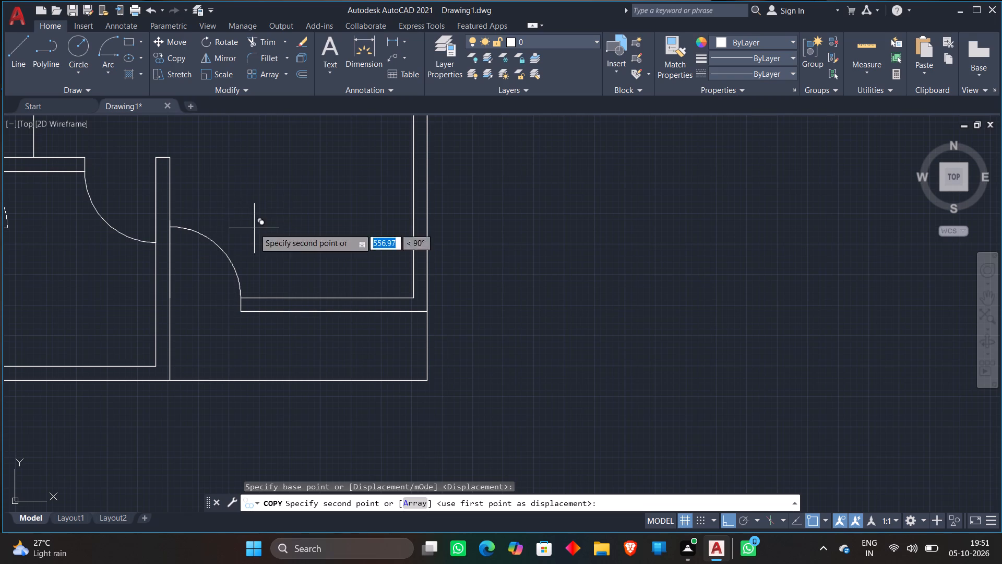
scroll(254, 228, down, 1)
key(F8)
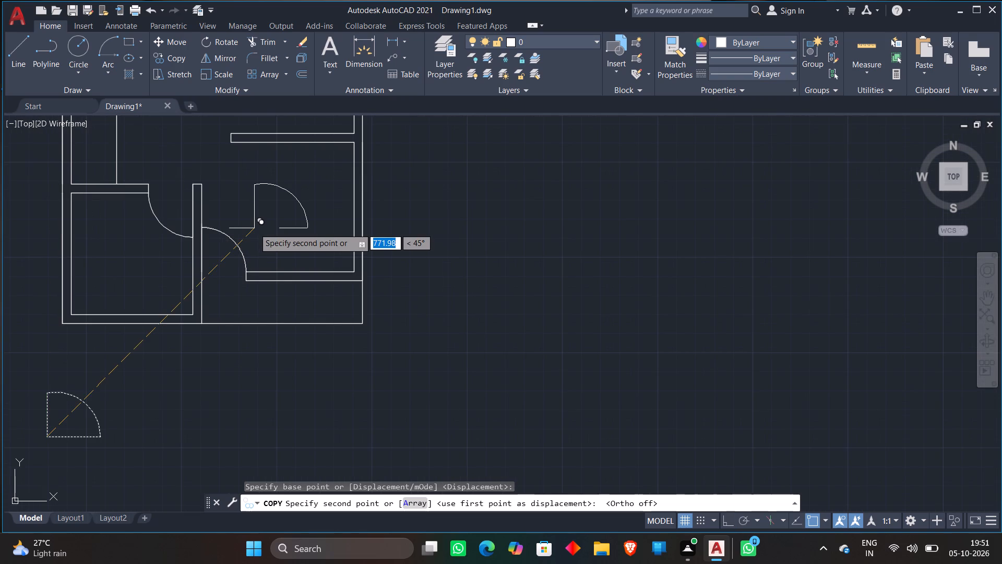
middle_drag(254, 228, 270, 315)
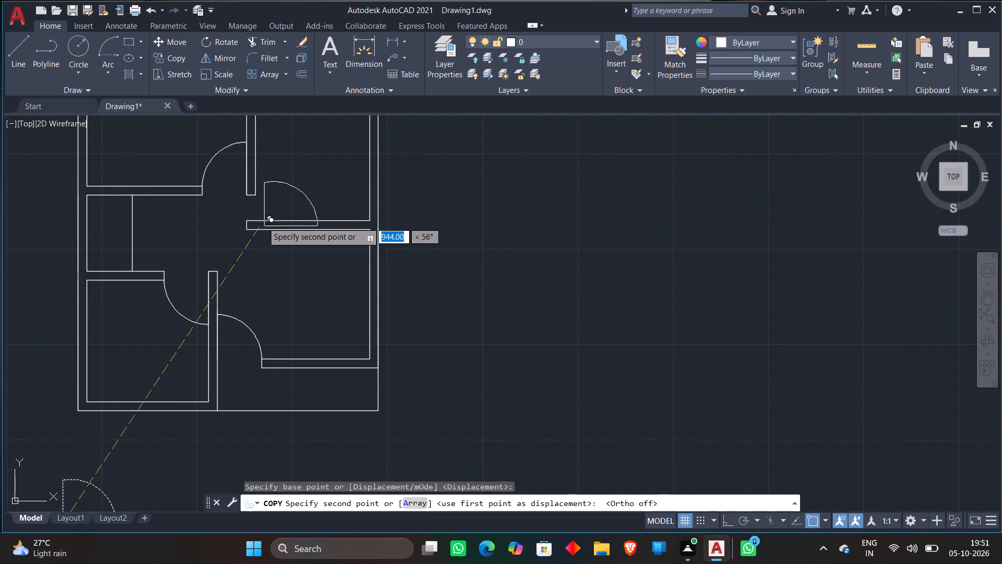
scroll(260, 214, up, 2)
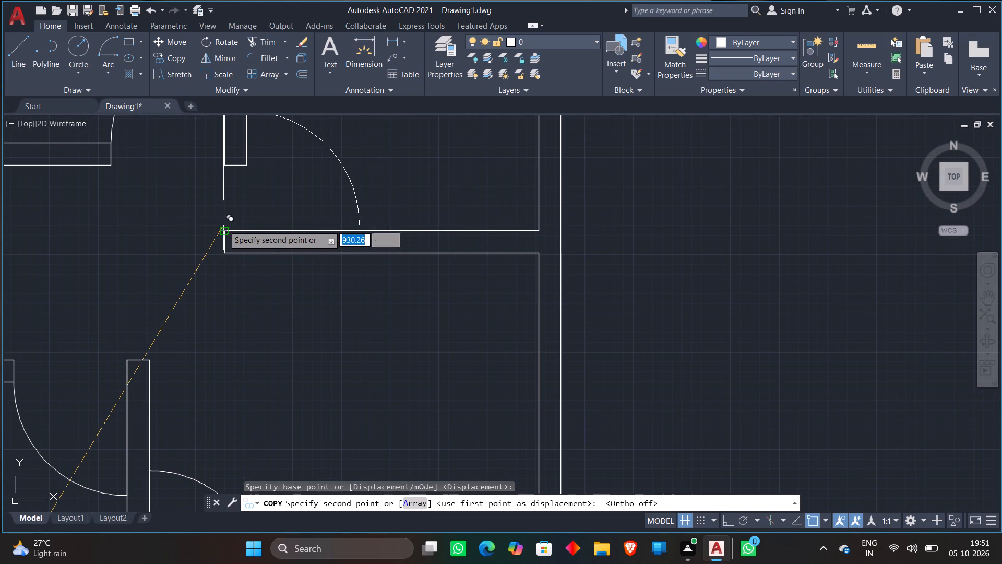
middle_drag(225, 225, 238, 327)
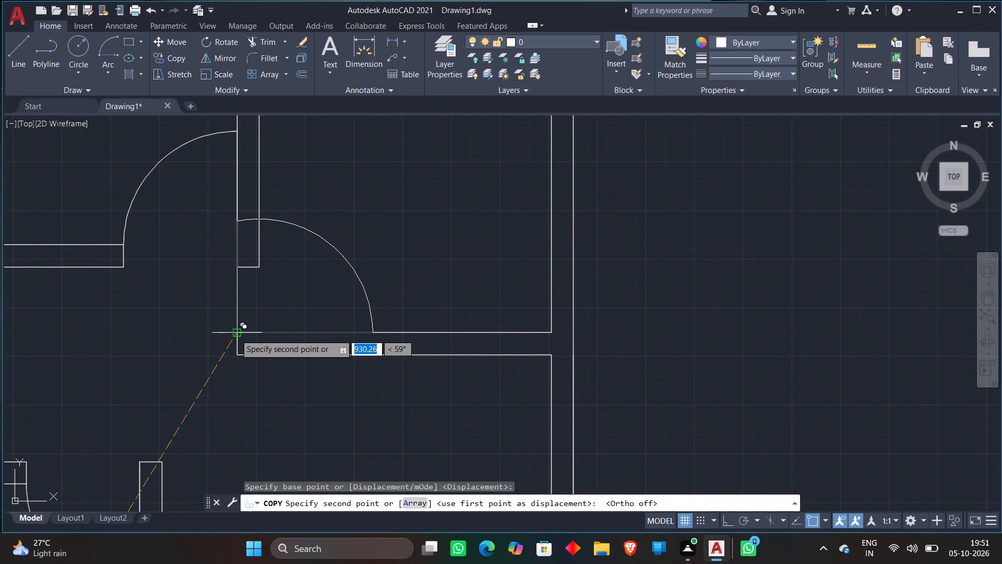
click(237, 382)
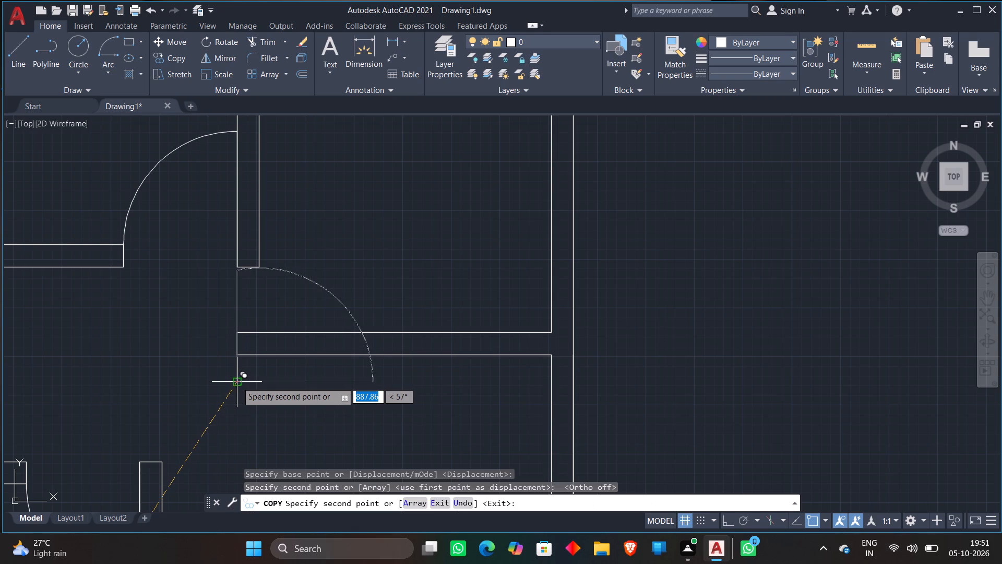
key(Escape)
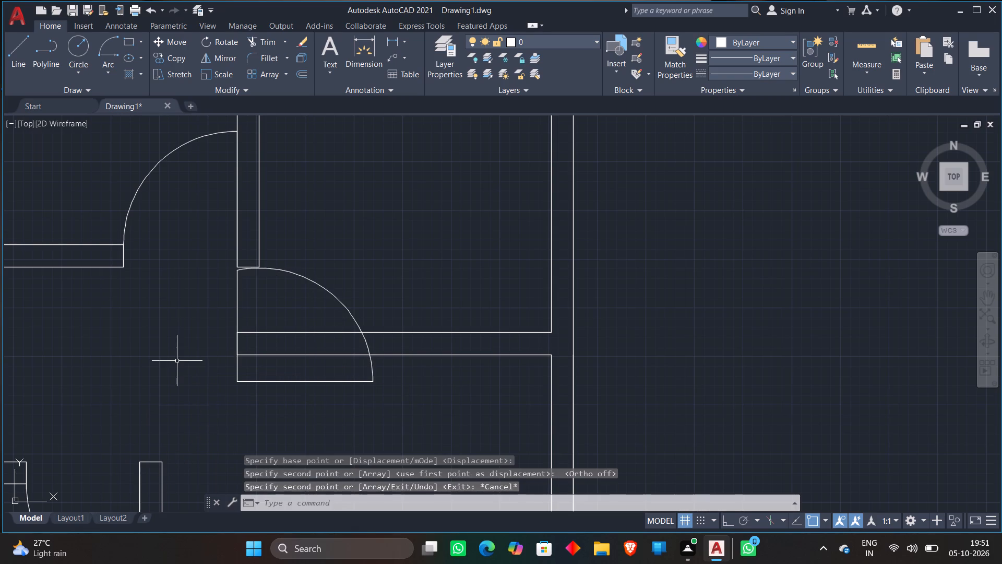
Trim away the copied door's arc and leaf line within and below the middle horizontal wall, including its bottom line.
text(tr)
key(Return)
click(238, 371)
click(367, 347)
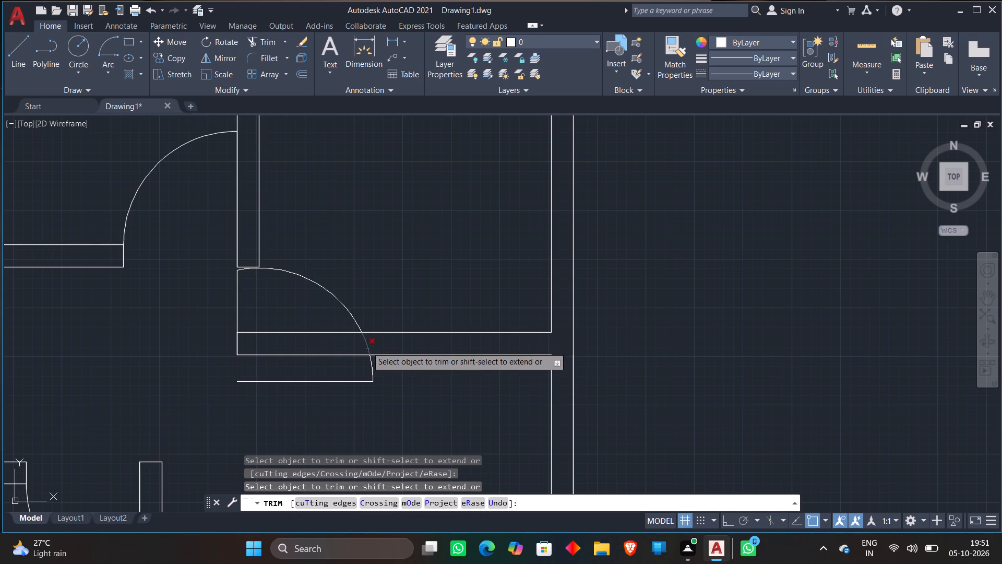
click(372, 367)
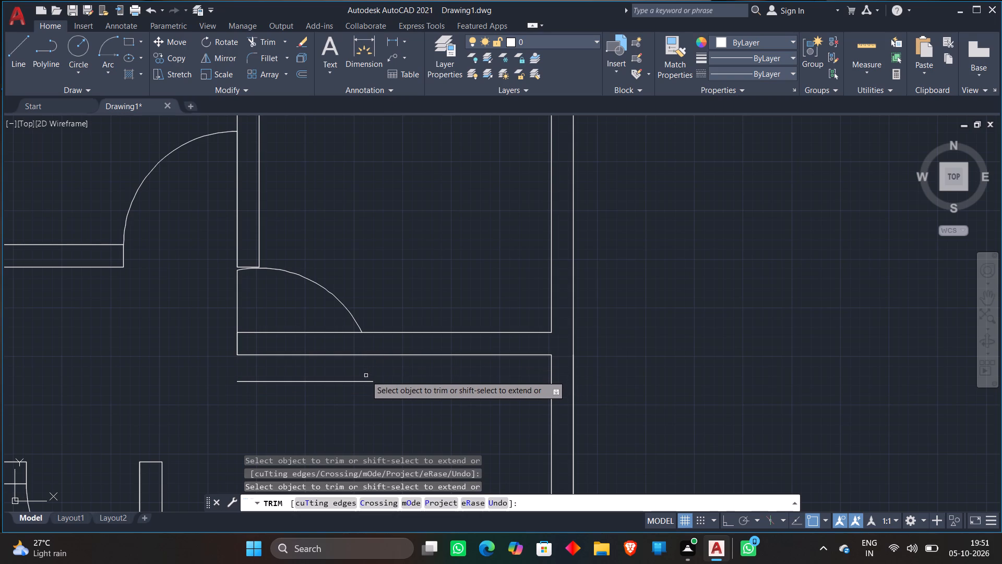
click(359, 382)
scroll(225, 270, up, 3)
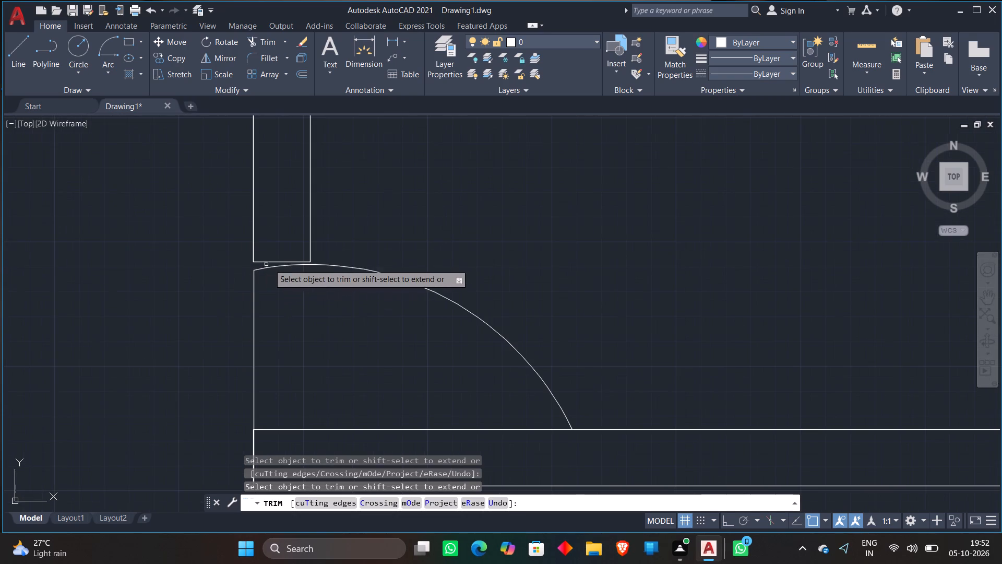
key(Escape)
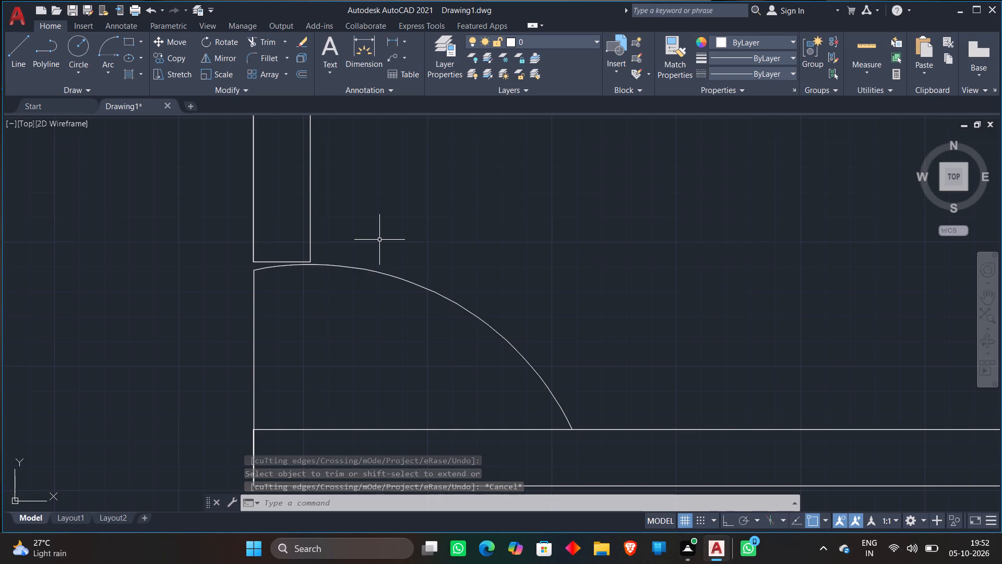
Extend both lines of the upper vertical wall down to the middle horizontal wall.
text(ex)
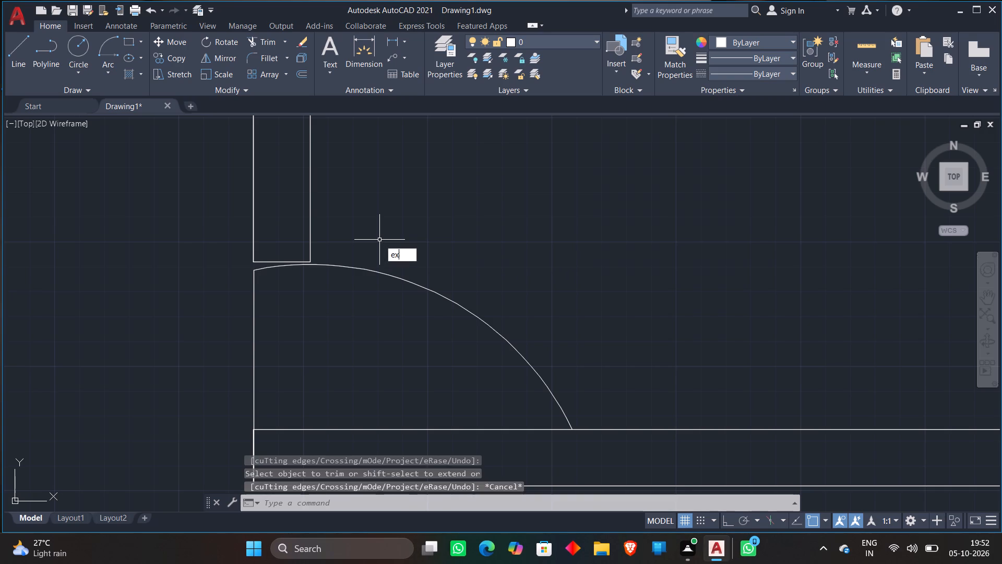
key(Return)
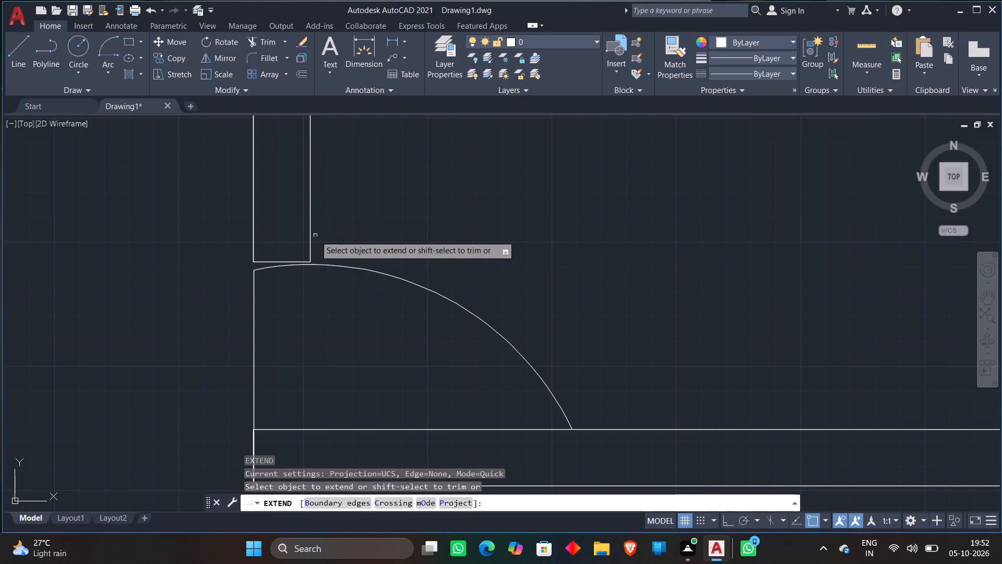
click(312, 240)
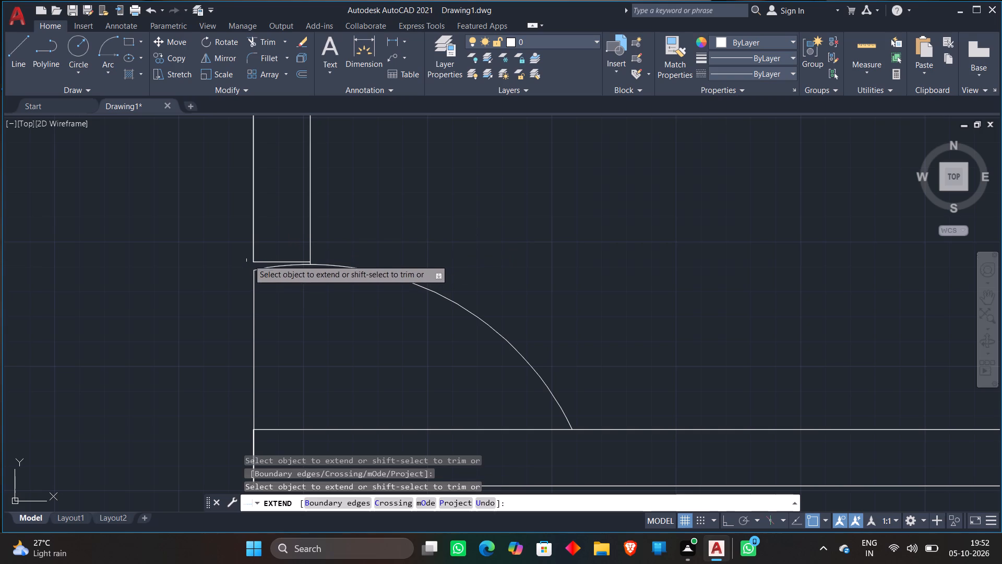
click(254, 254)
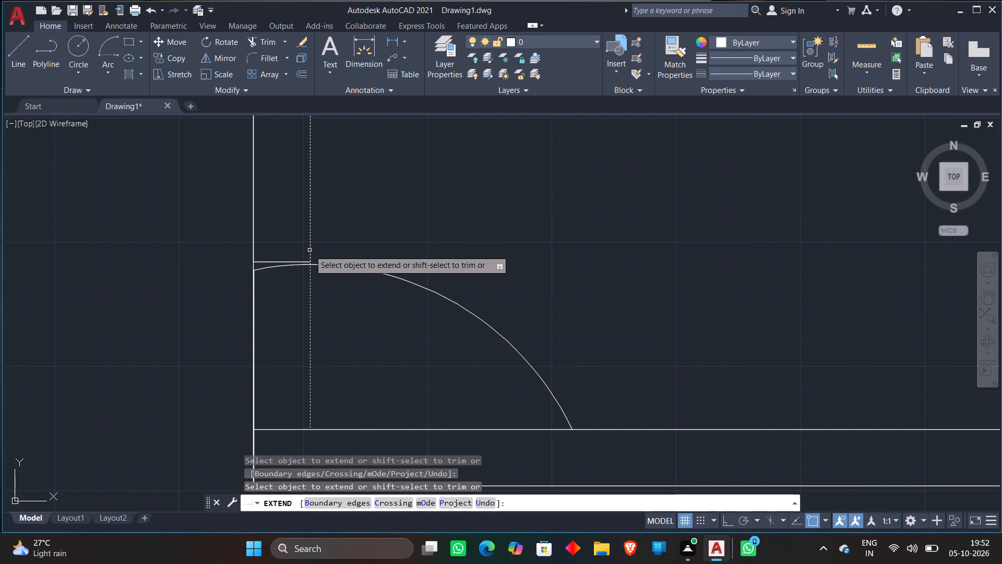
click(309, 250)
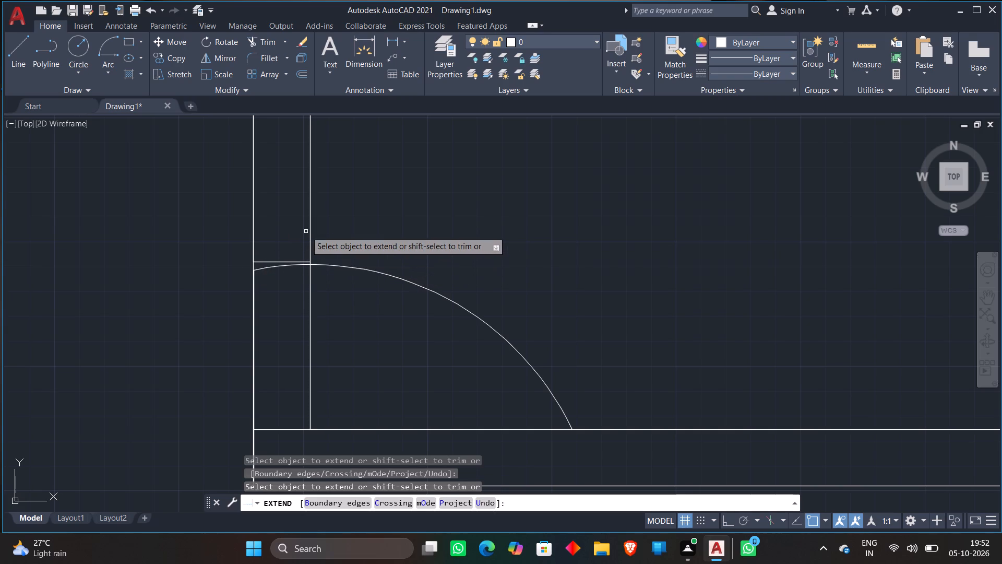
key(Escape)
Stretch the copied door arc's upper end to the bottom-right corner of the upper vertical wall's end.
scroll(306, 231, up, 2)
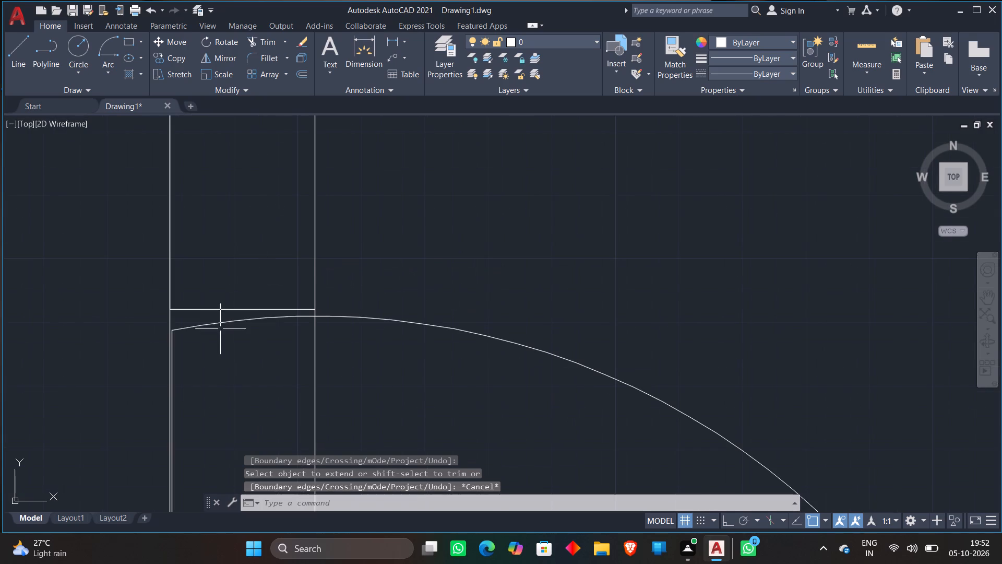
click(221, 324)
click(173, 332)
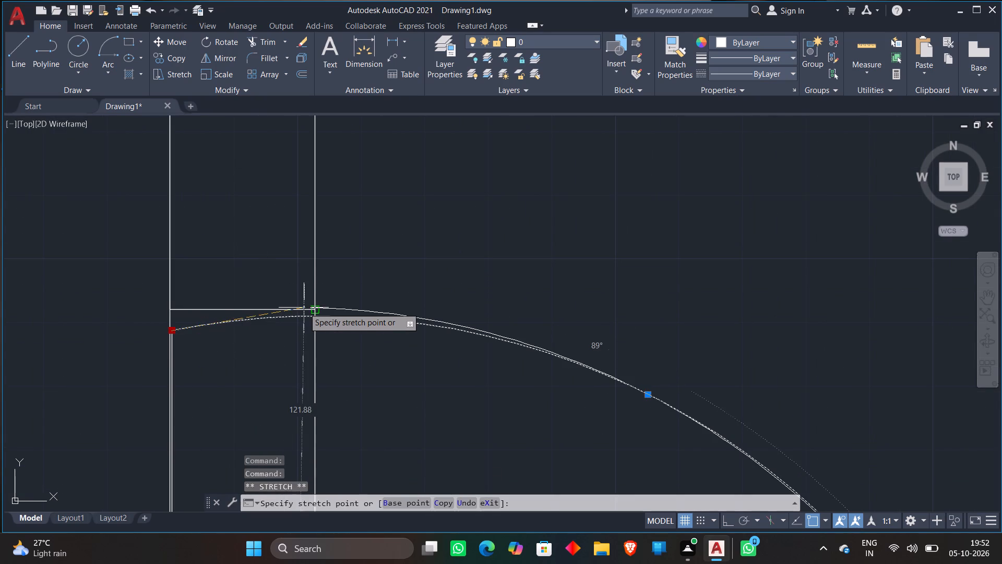
click(315, 311)
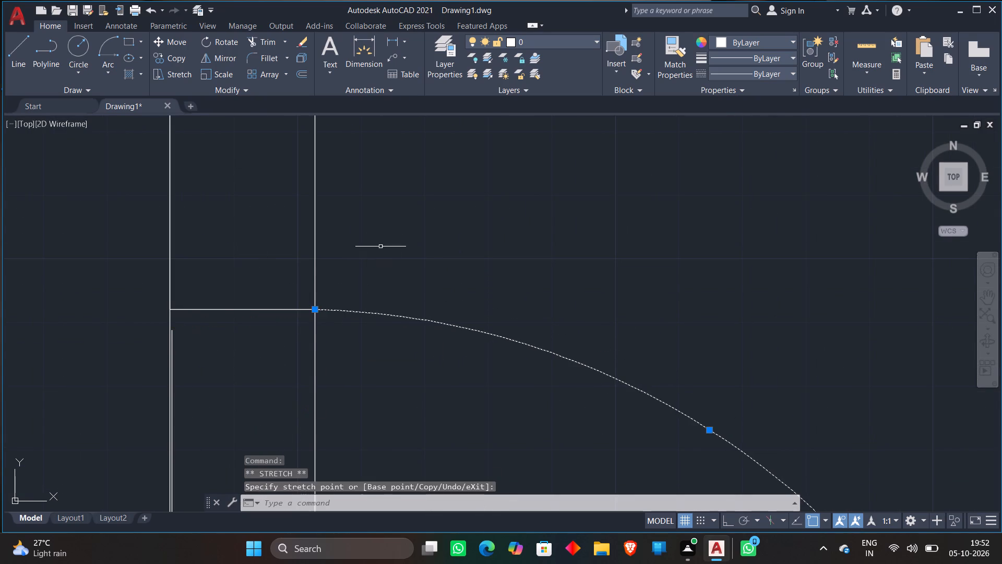
scroll(381, 245, down, 4)
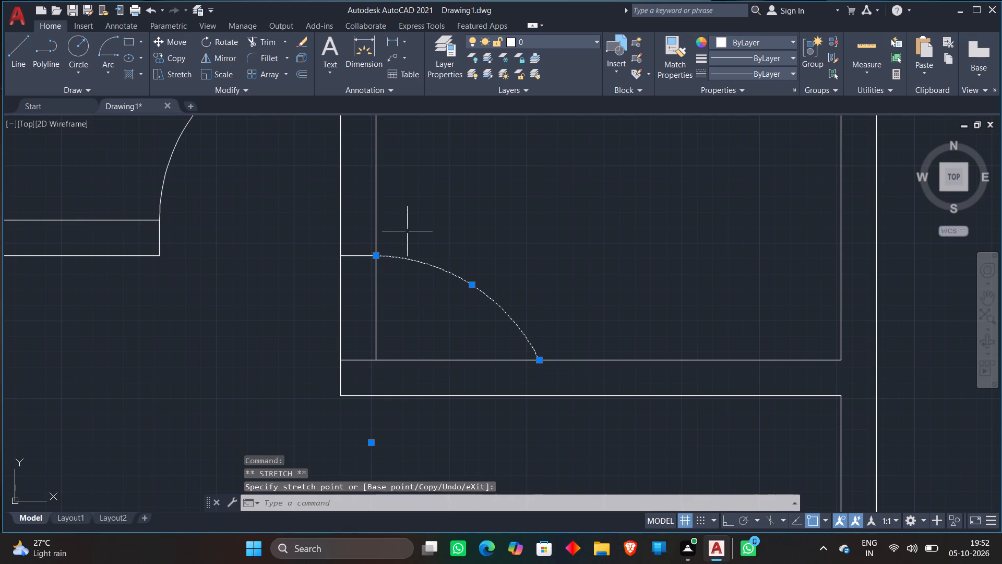
key(Escape)
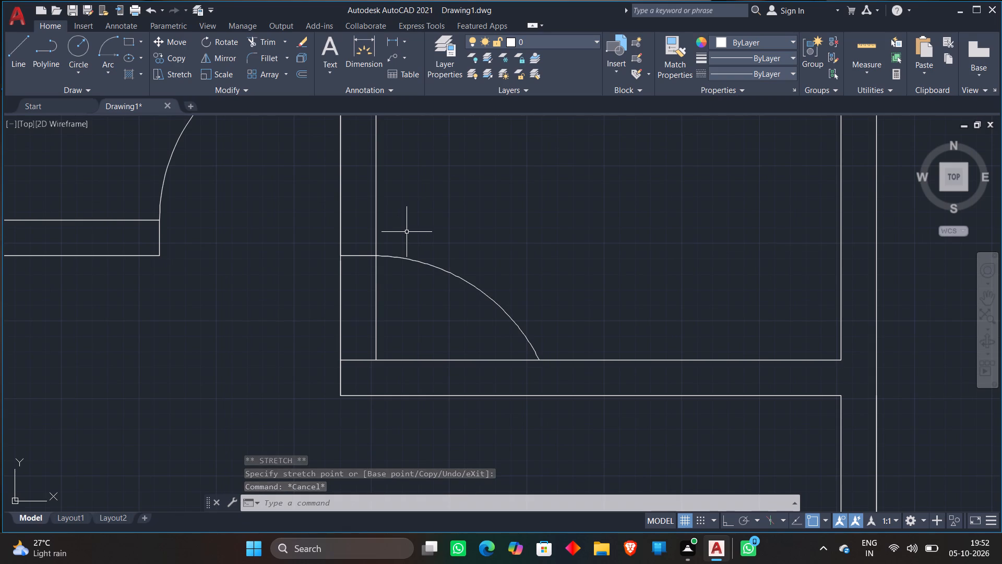
Trim all vertical lines crossing the opening between the upper vertical wall's end and the middle horizontal wall.
text(tr)
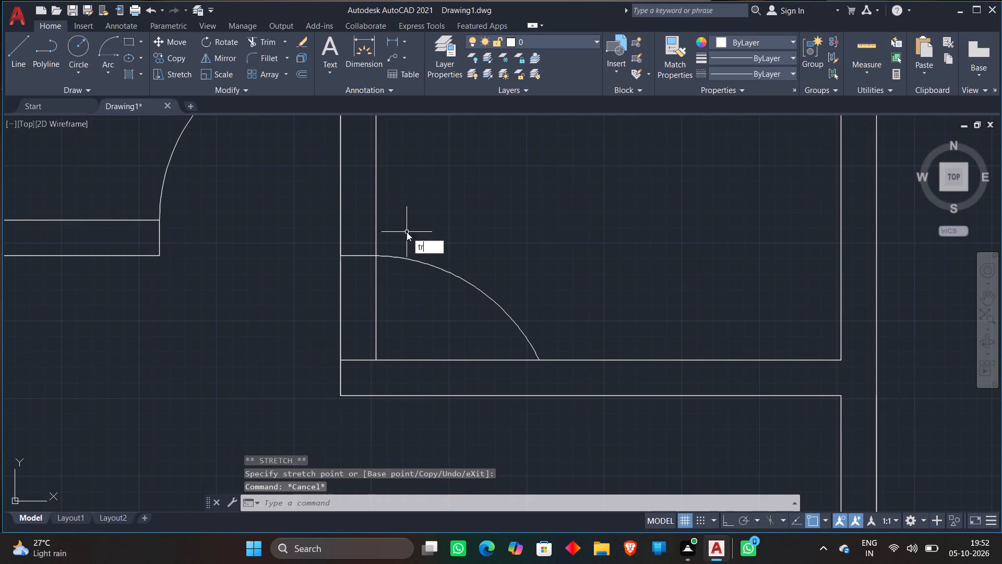
key(Return)
click(391, 325)
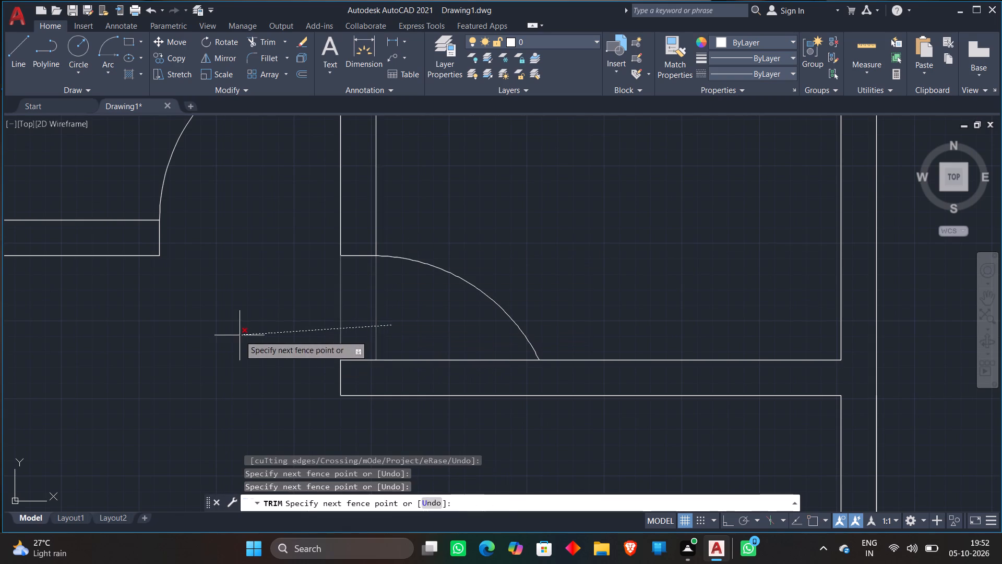
click(240, 335)
scroll(248, 313, down, 2)
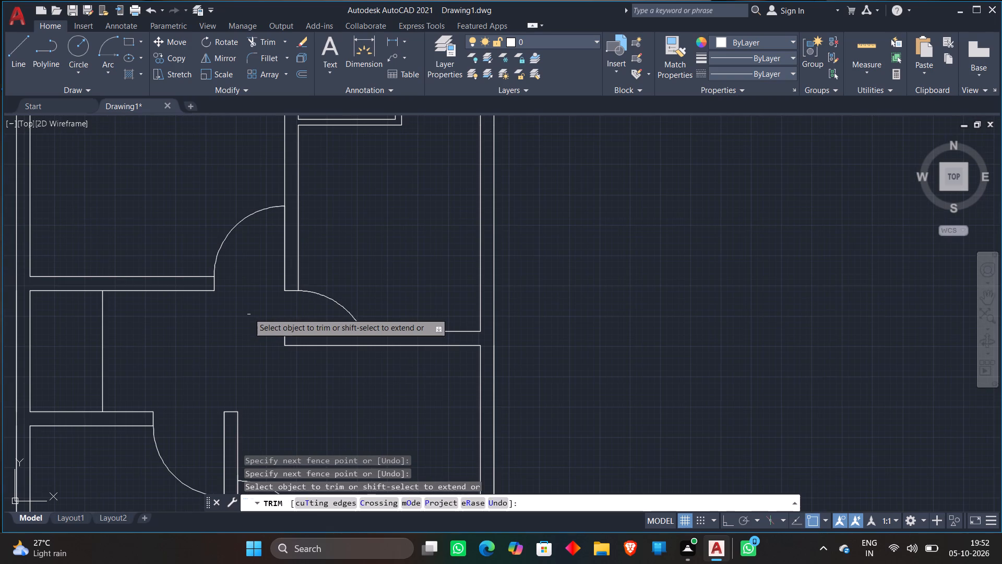
key(Escape)
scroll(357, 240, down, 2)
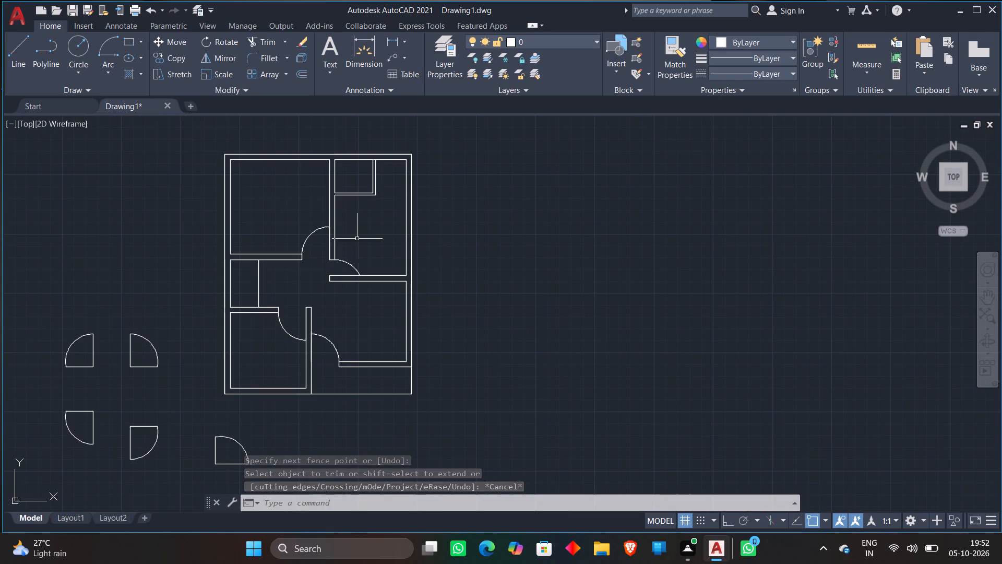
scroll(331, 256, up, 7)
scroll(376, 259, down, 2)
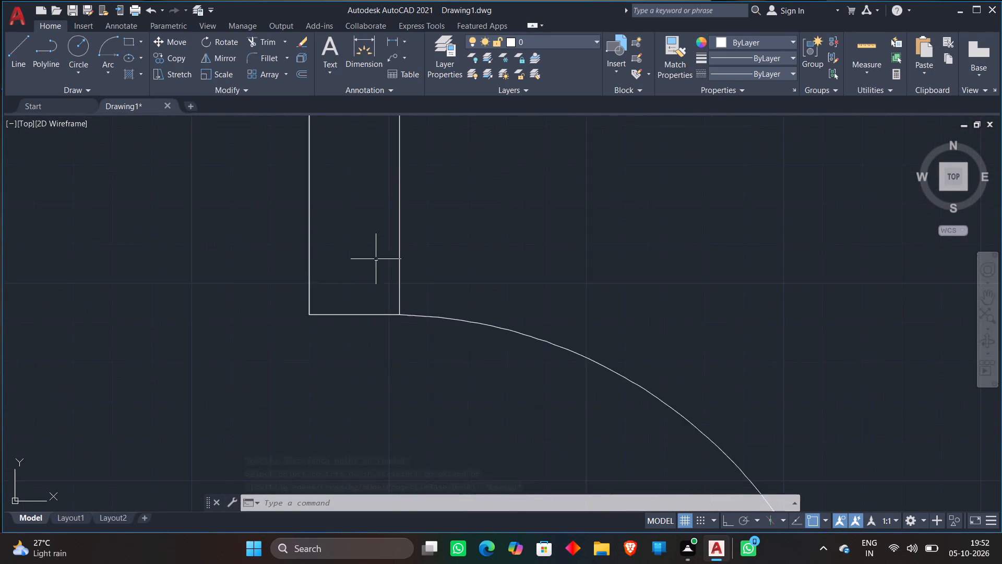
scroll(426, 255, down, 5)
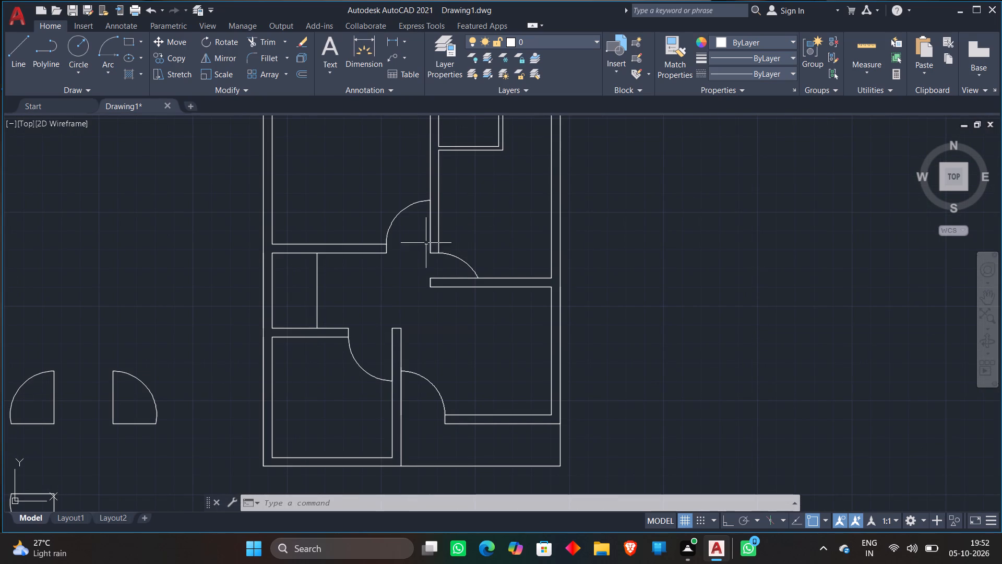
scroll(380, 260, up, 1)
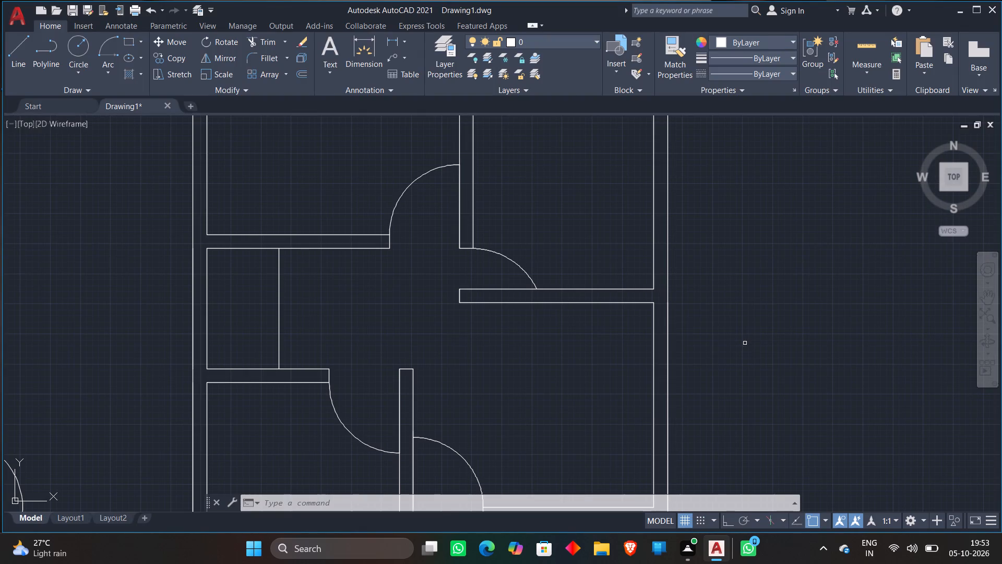
Copy the downward-swinging spare door with its hinge corner upper right to the top-right inner corner of the upper-left room.
scroll(515, 216, down, 1)
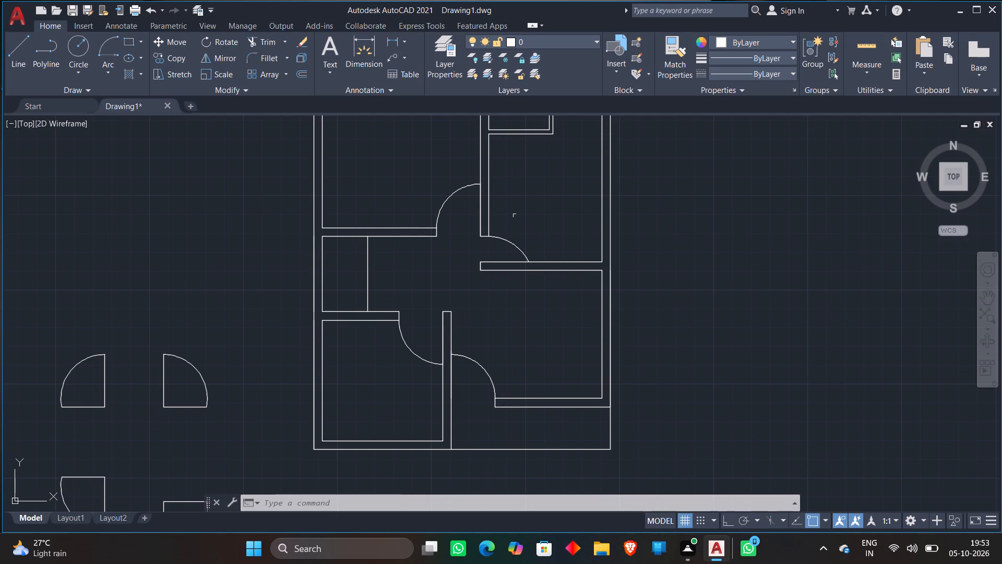
scroll(515, 216, down, 1)
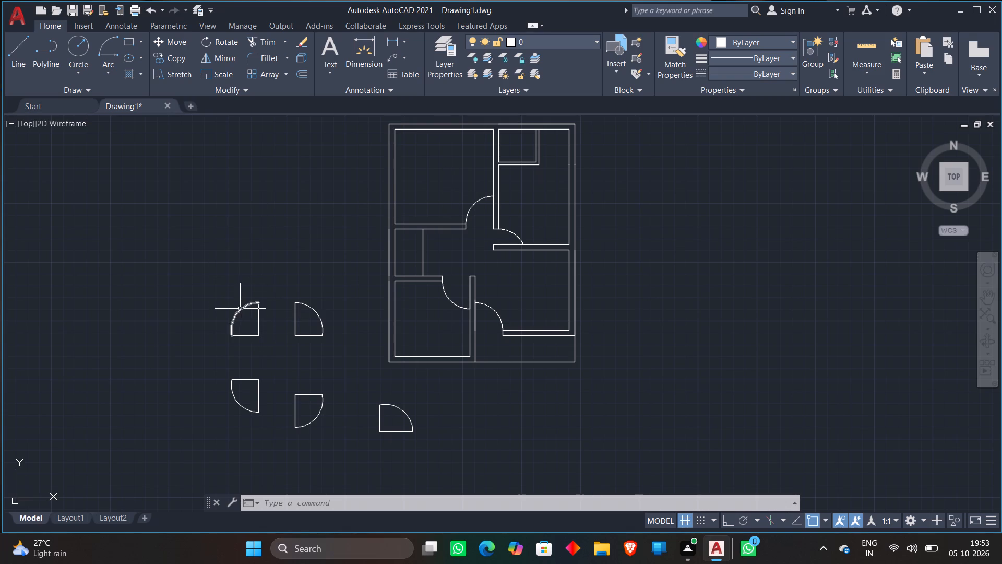
click(217, 368)
click(269, 428)
right_click(266, 361)
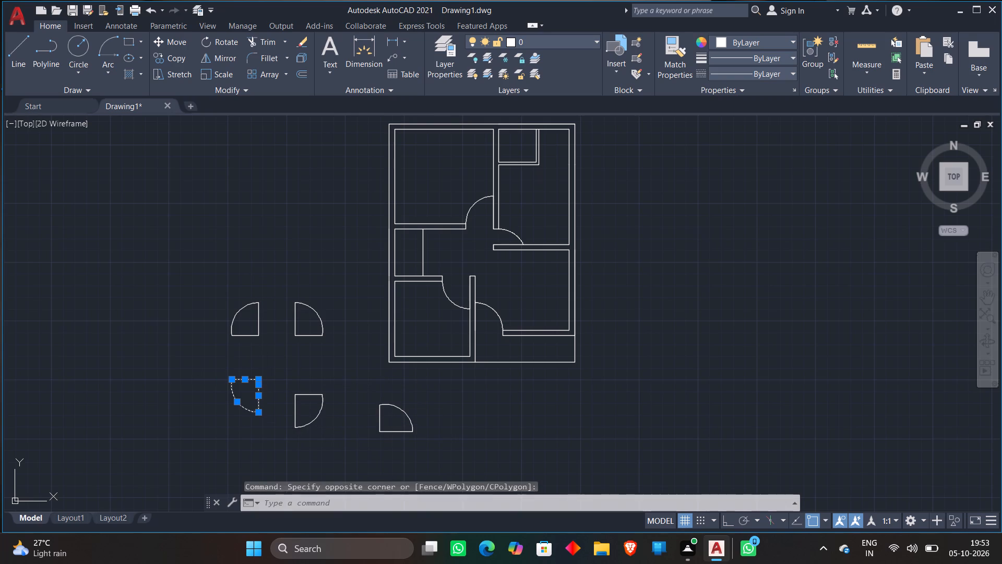
click(281, 173)
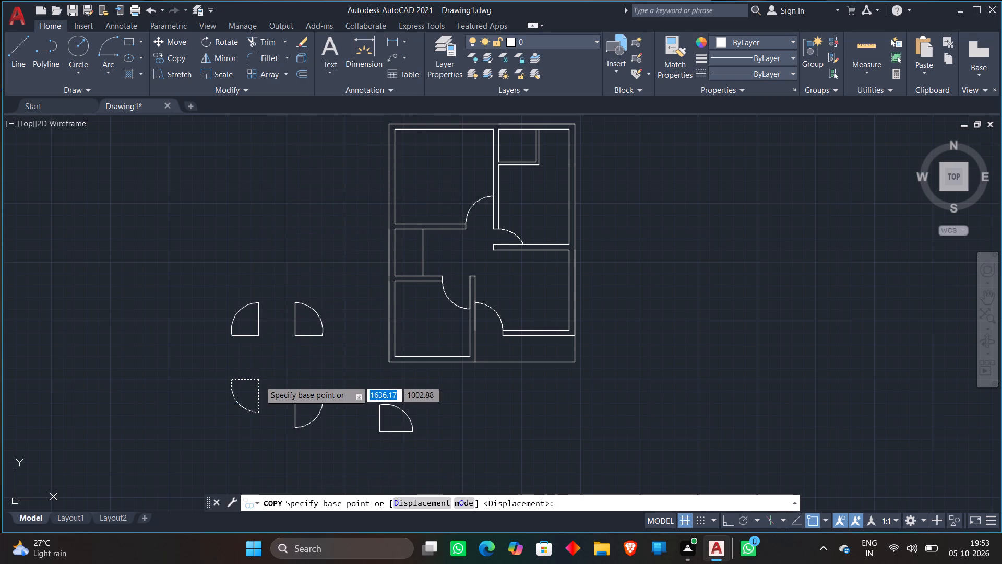
click(259, 380)
middle_drag(460, 178, 389, 290)
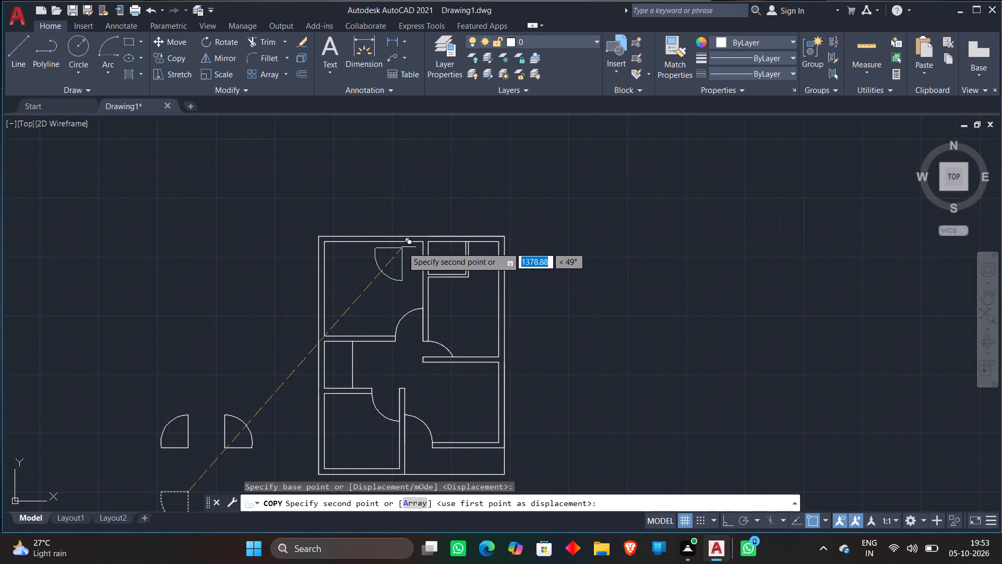
scroll(402, 247, up, 3)
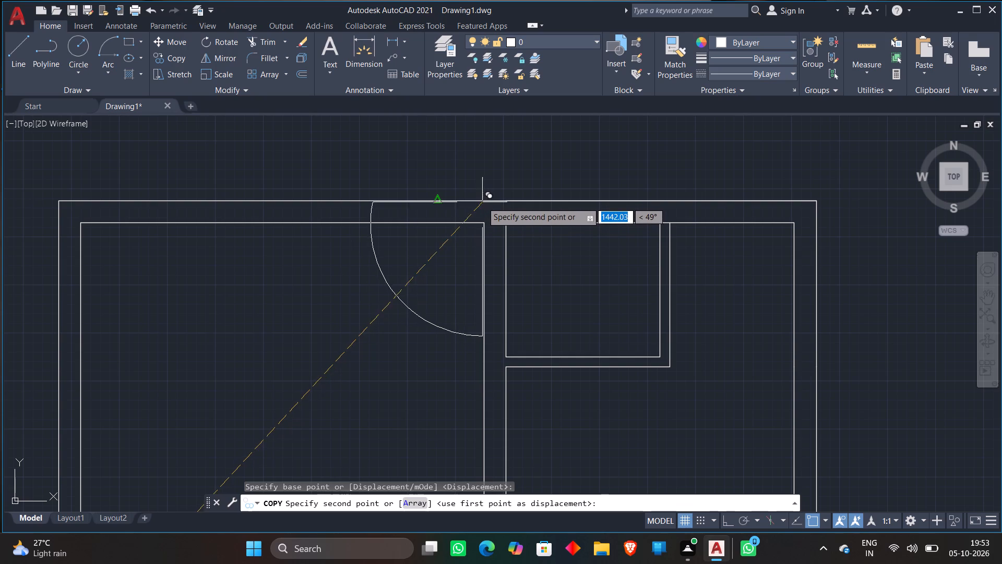
click(486, 221)
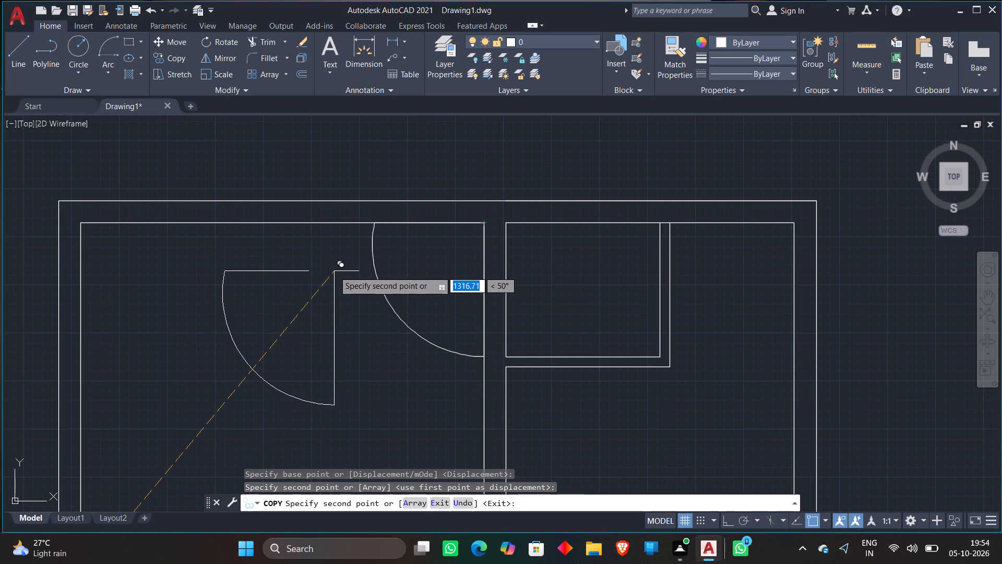
key(Escape)
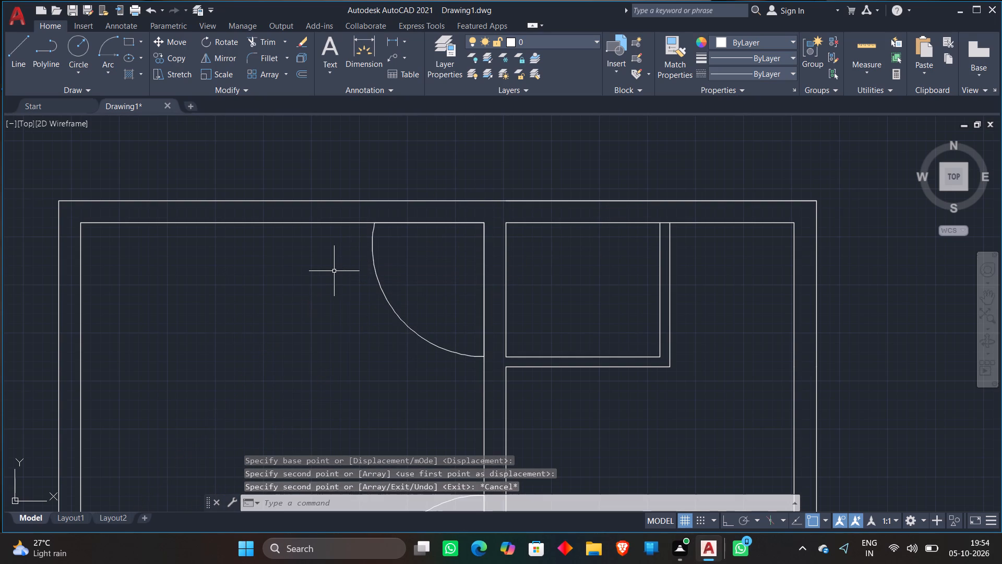
Draw vertical lines up through the top wall from both ends of the copied door's top edge, about 80 and 58 long.
key(l)
key(Return)
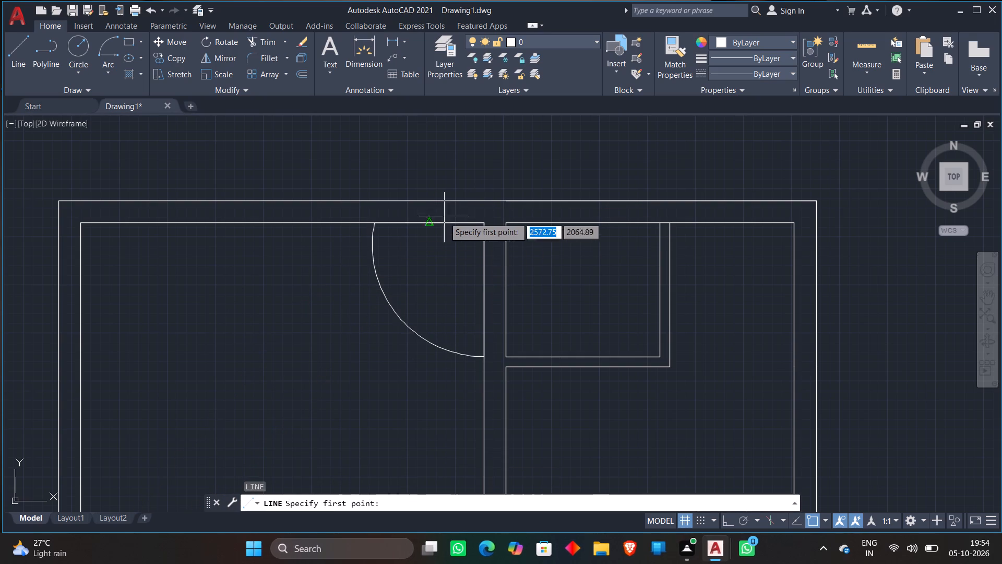
click(484, 222)
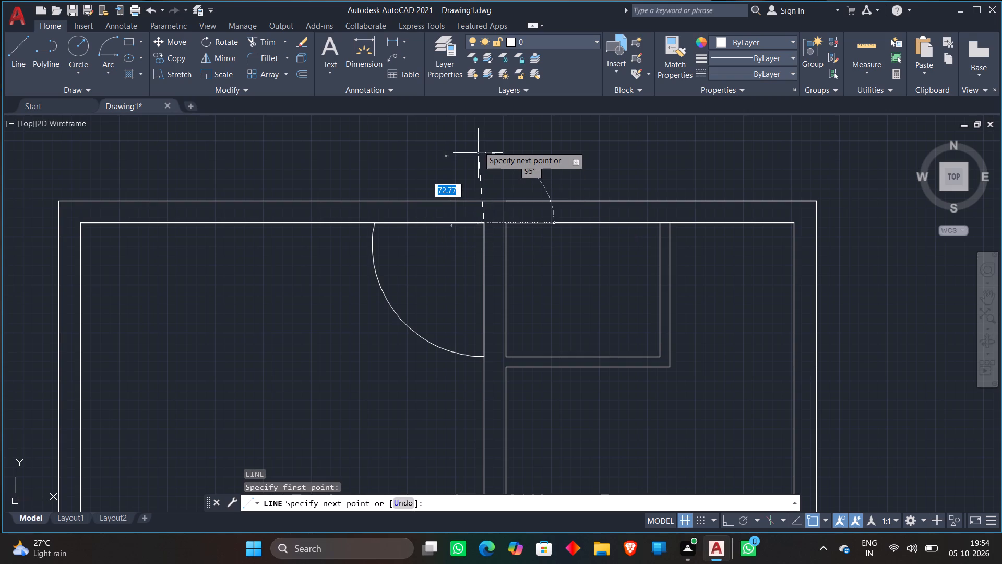
key(F8)
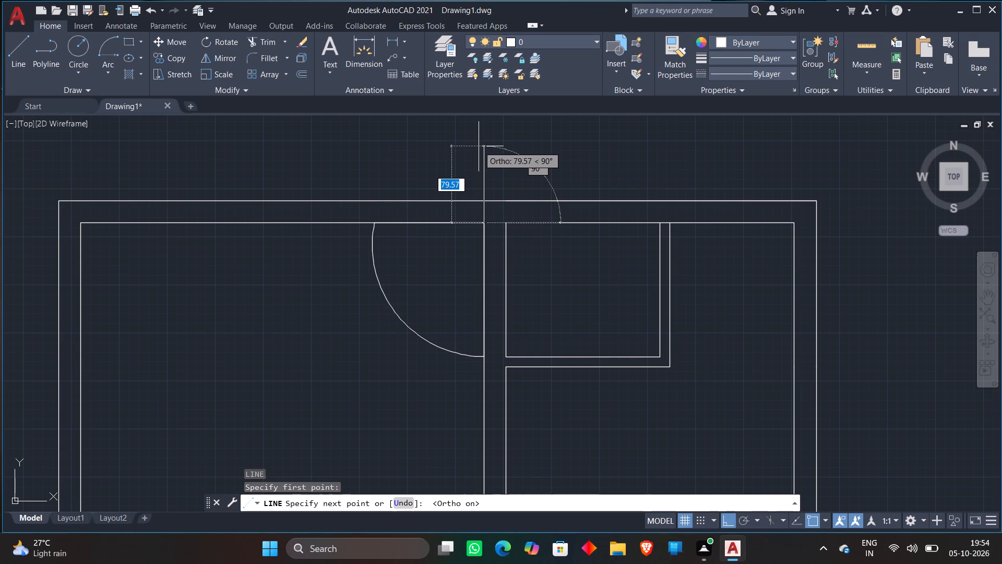
click(479, 146)
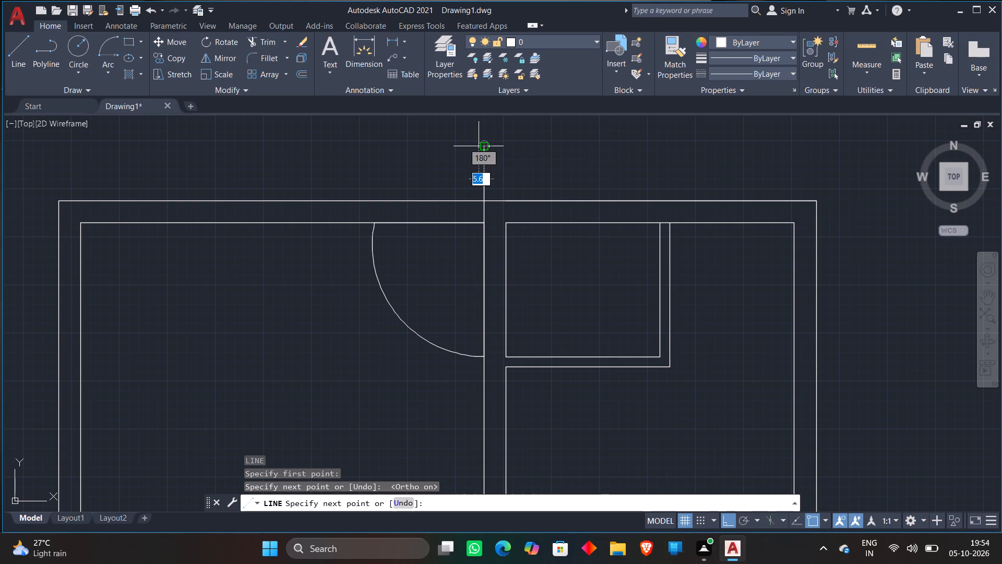
key(Escape)
key(l)
key(Return)
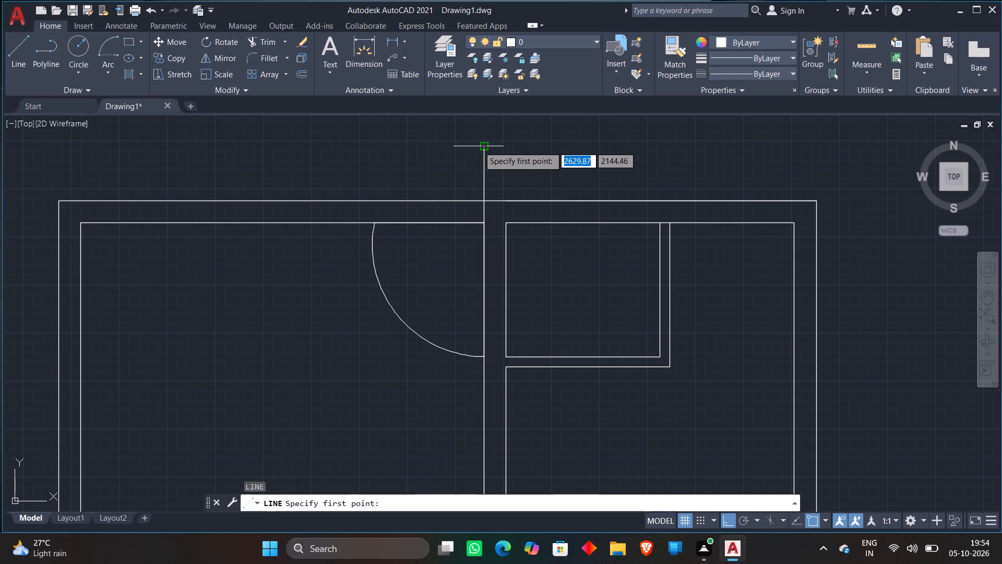
click(381, 222)
click(376, 167)
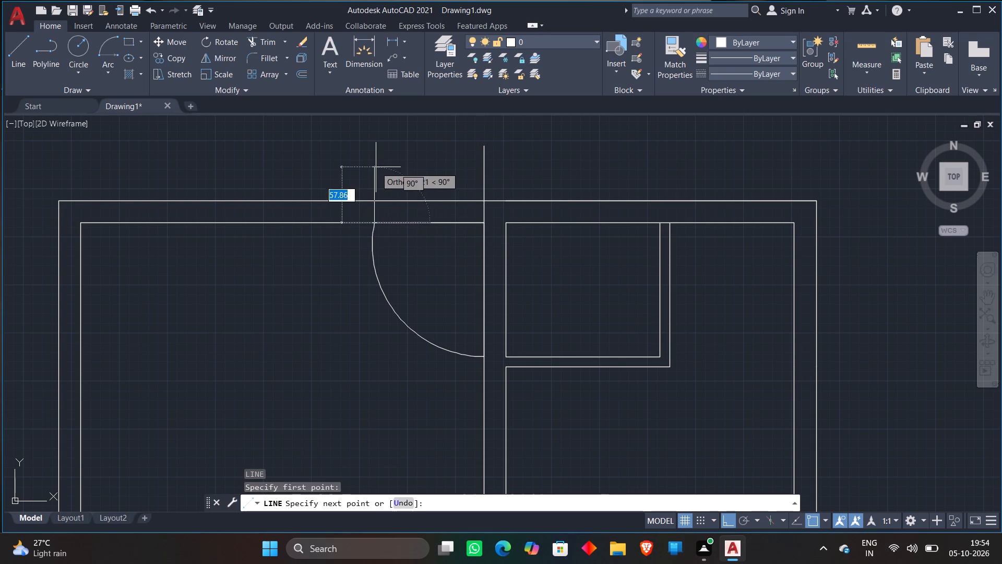
key(Escape)
Trim both top wall lines across the new door opening and the two vertical line ends projecting above the wall.
text(tr)
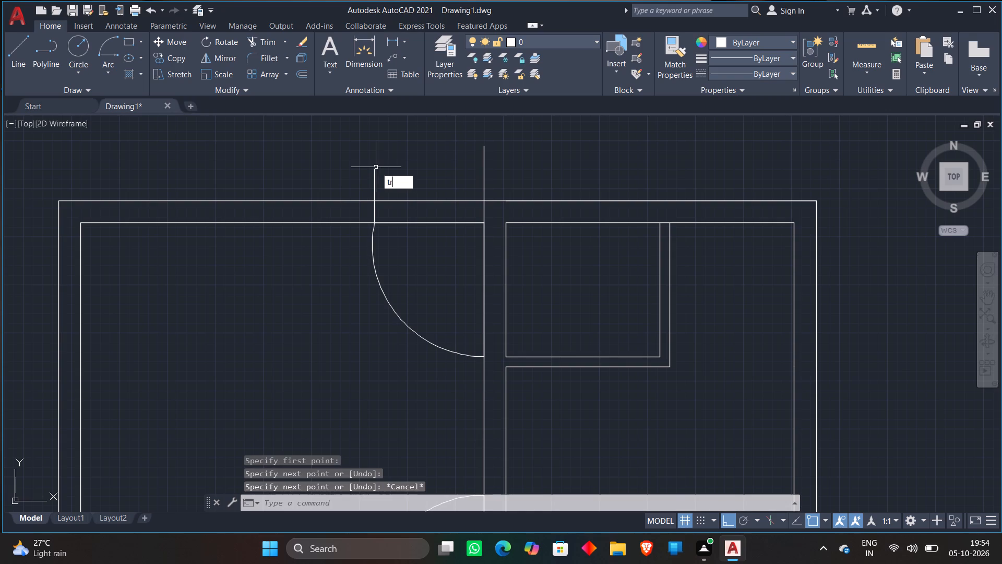
key(Return)
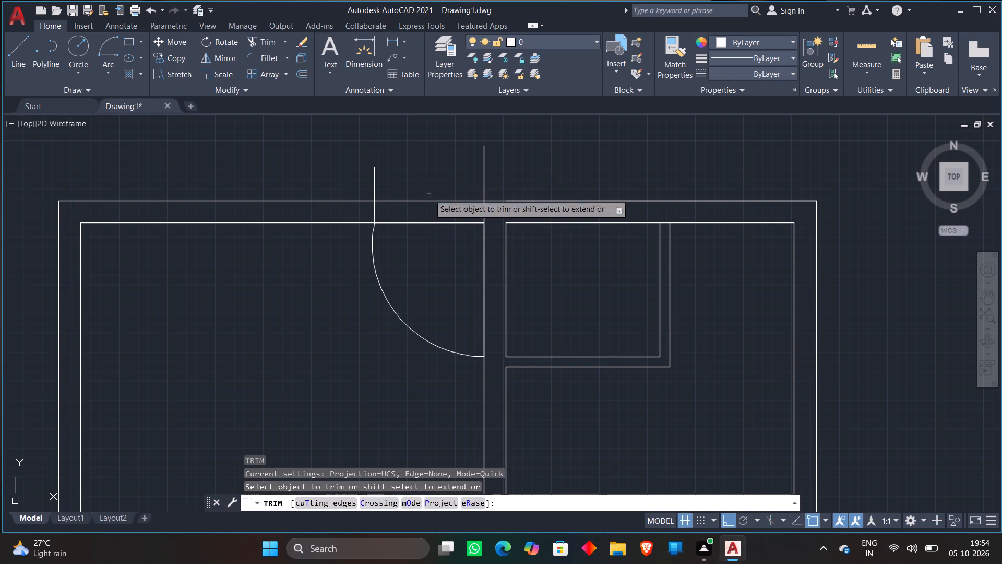
click(422, 168)
click(425, 241)
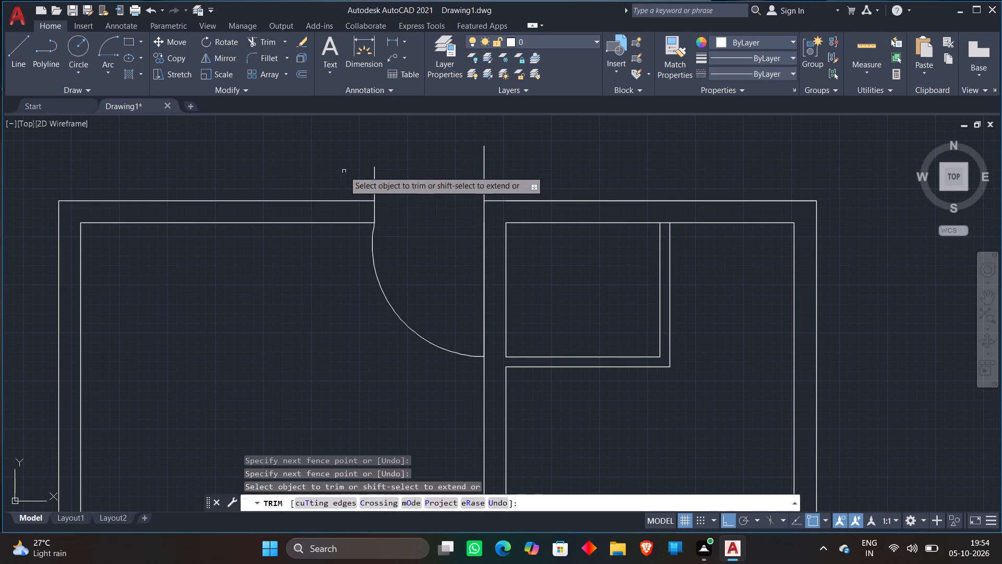
click(345, 170)
click(496, 169)
scroll(484, 167, down, 2)
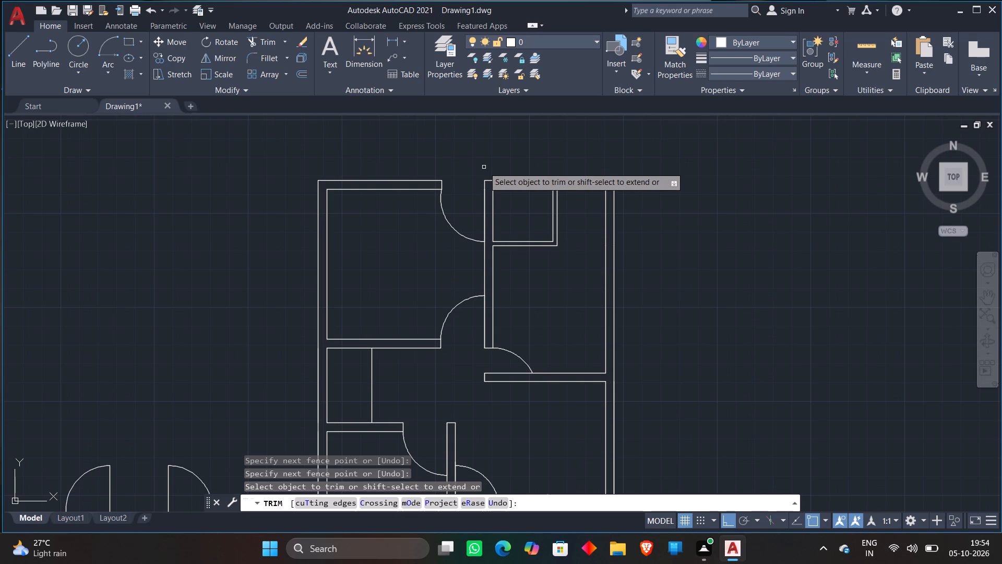
key(Escape)
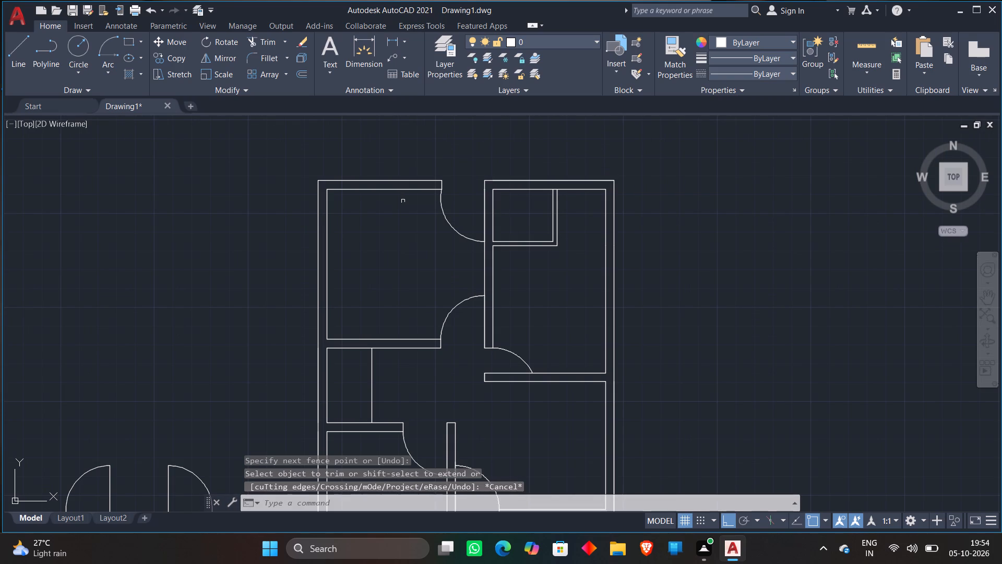
Rotate the upper-left spare door symbol 90° about its bottom-right corner.
scroll(422, 237, down, 1)
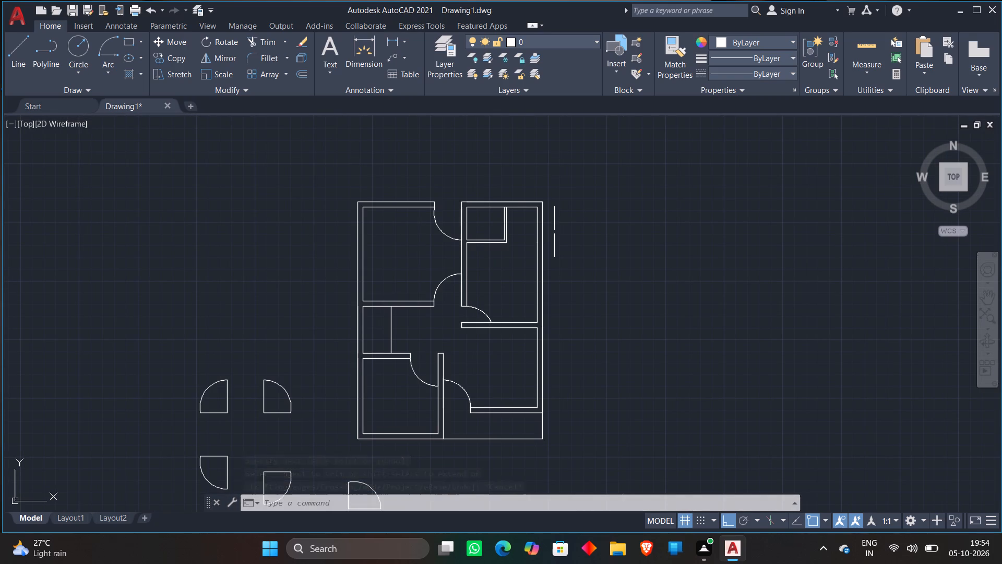
scroll(301, 328, down, 1)
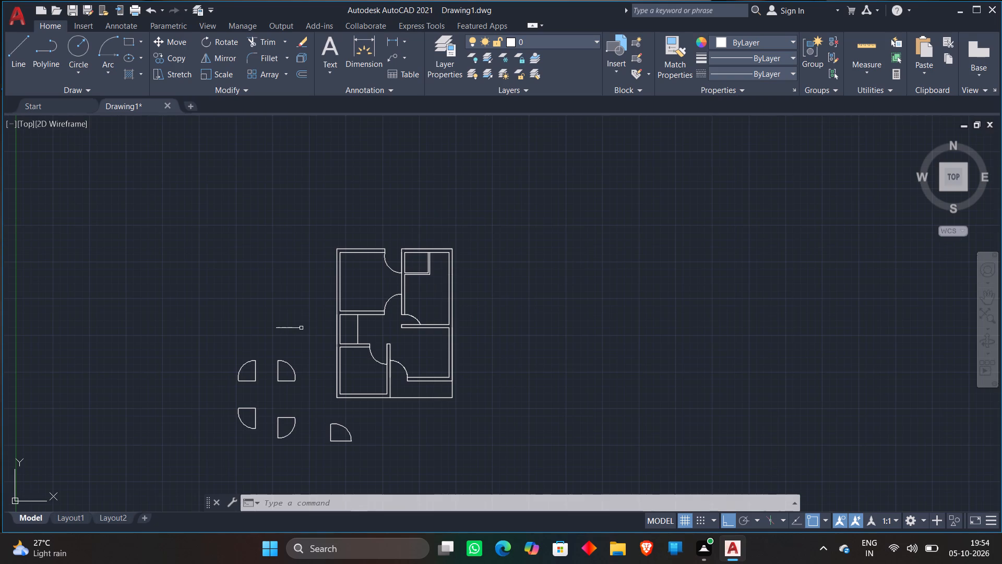
middle_drag(301, 328, 285, 290)
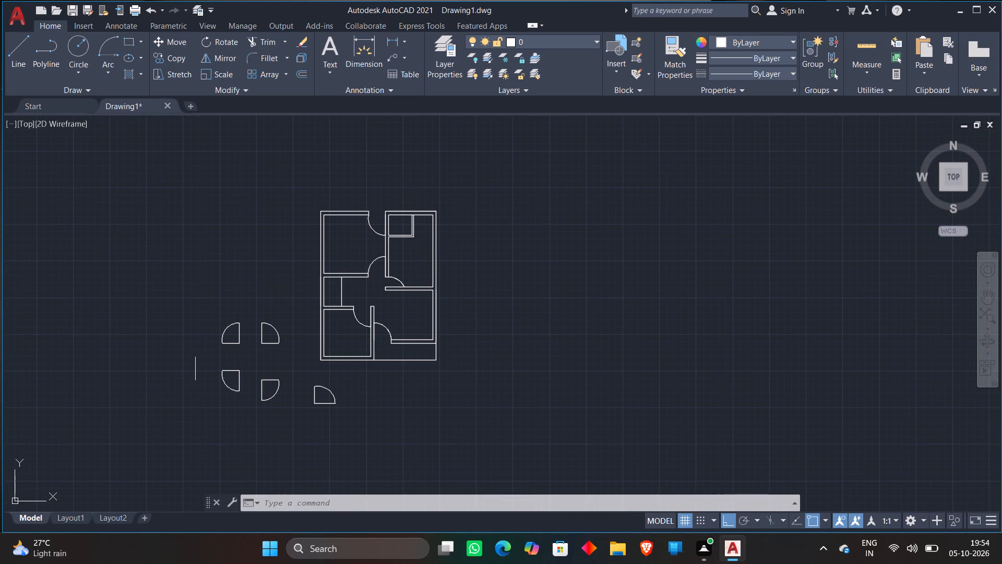
scroll(218, 343, up, 2)
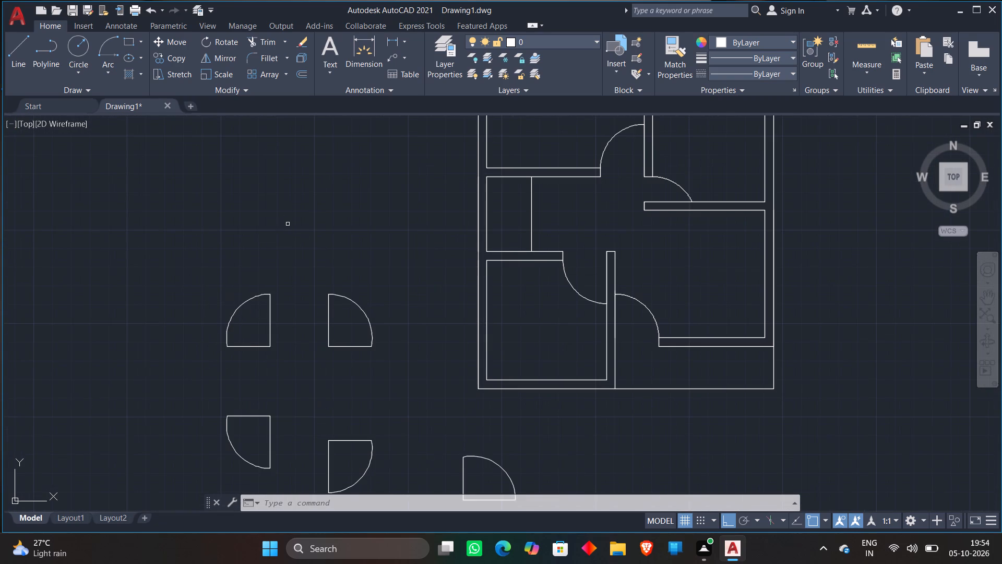
scroll(288, 224, down, 1)
middle_drag(298, 201, 278, 253)
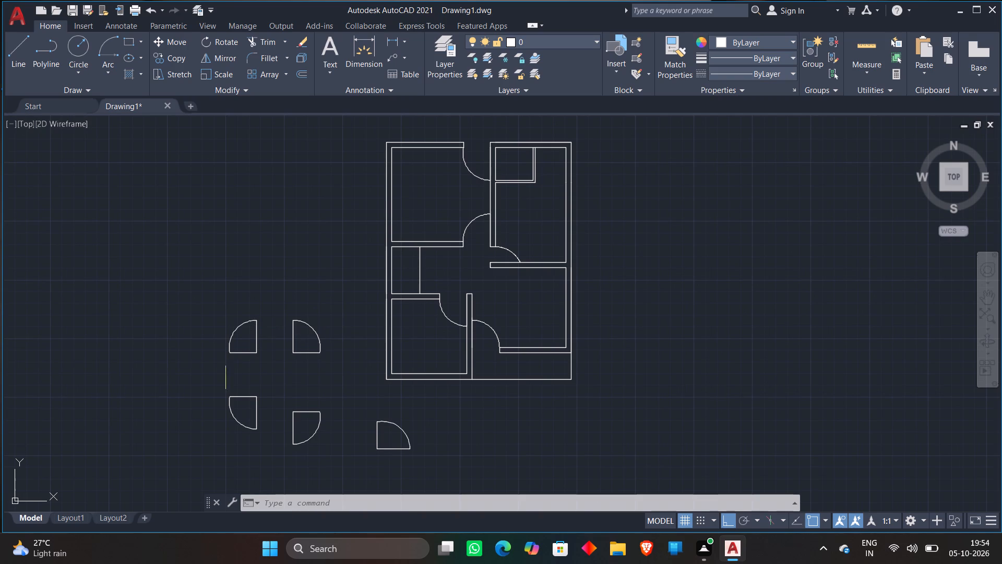
click(187, 309)
click(265, 363)
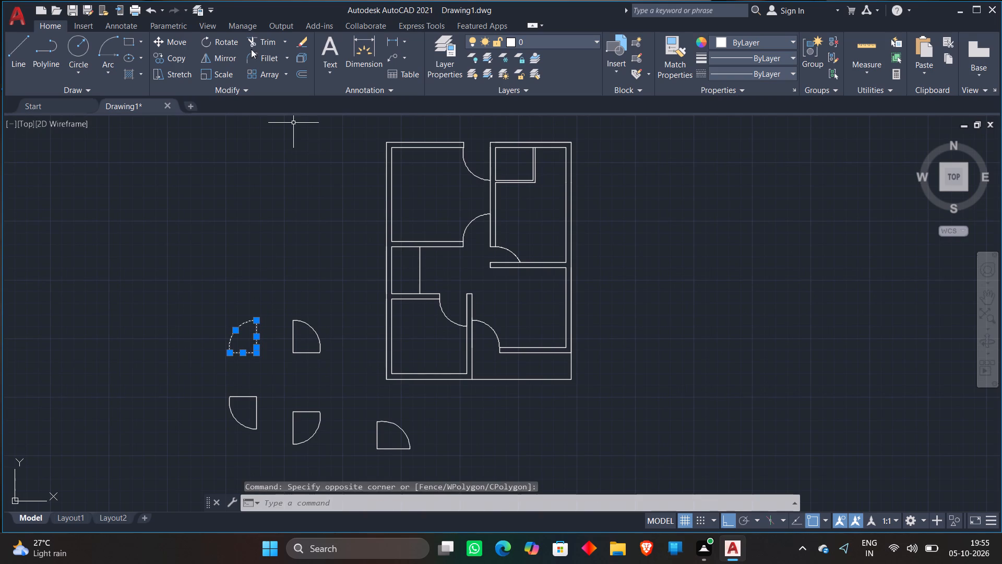
click(221, 43)
click(257, 351)
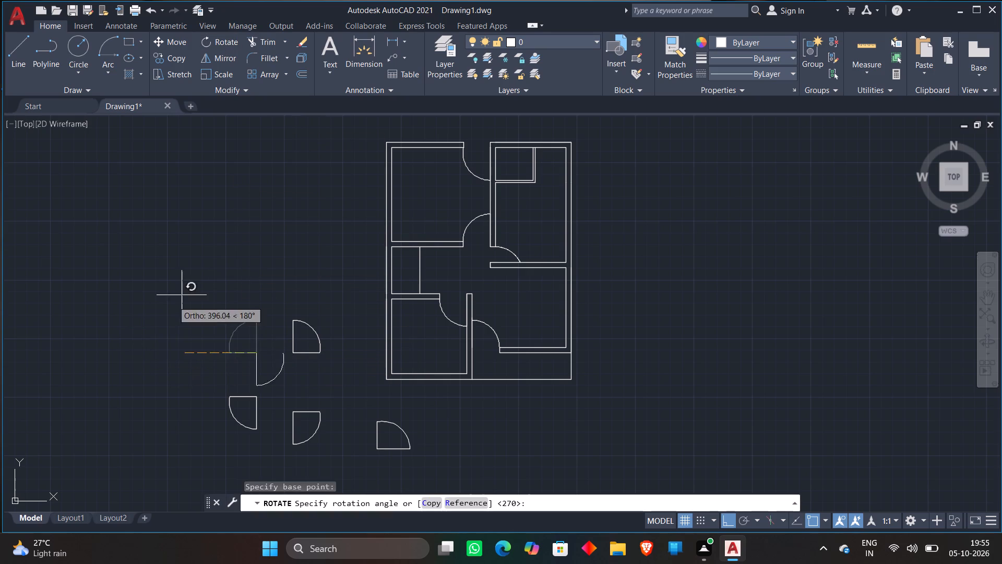
click(287, 269)
Move the rotated door by its top-right corner to the top end of the small upper room's outer right wall line.
click(197, 323)
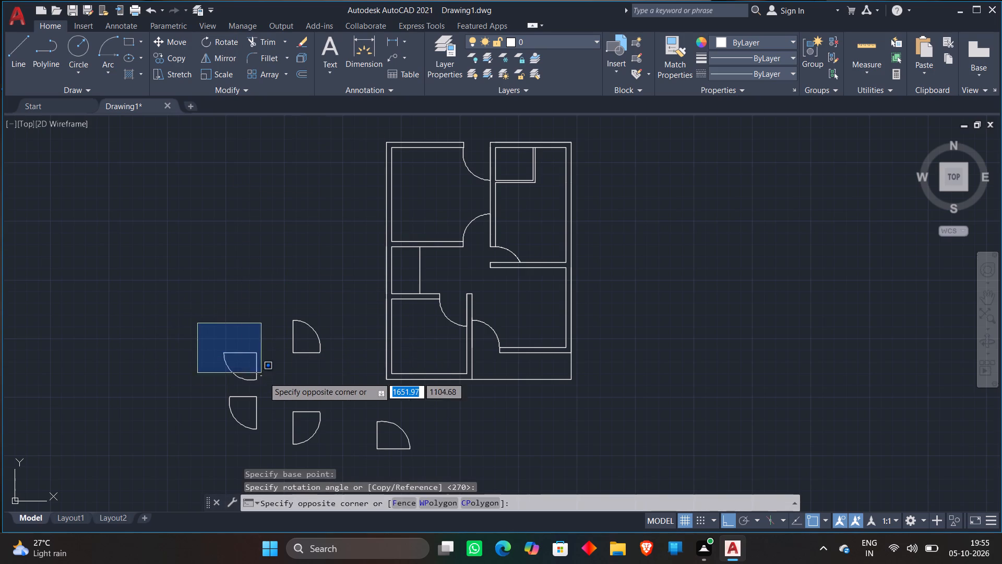
click(273, 384)
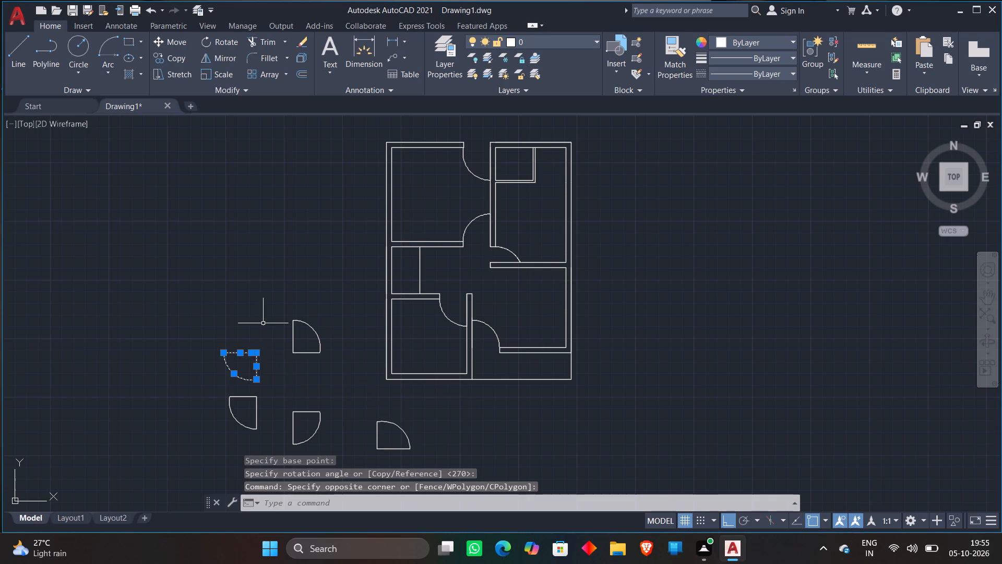
key(m)
key(Return)
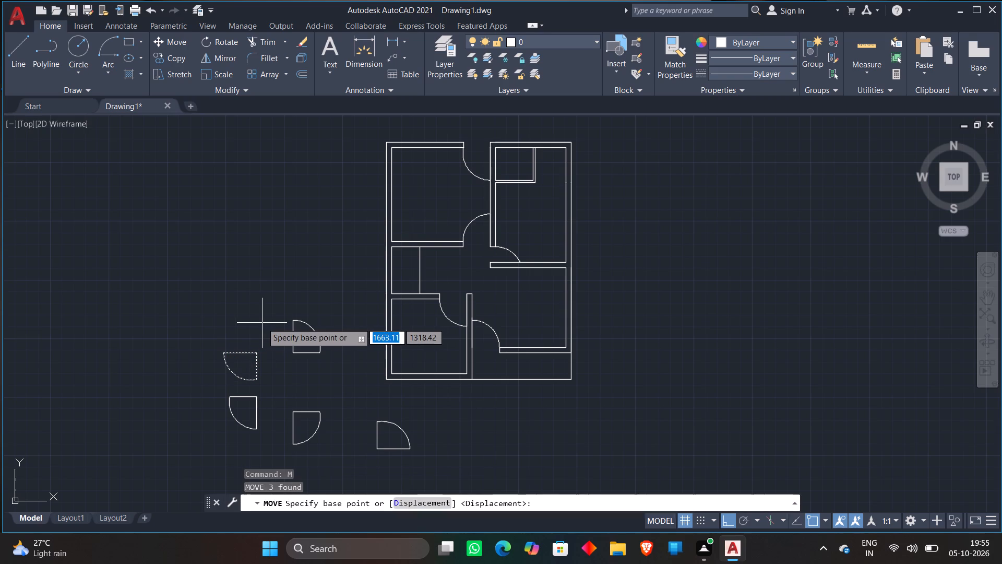
click(259, 352)
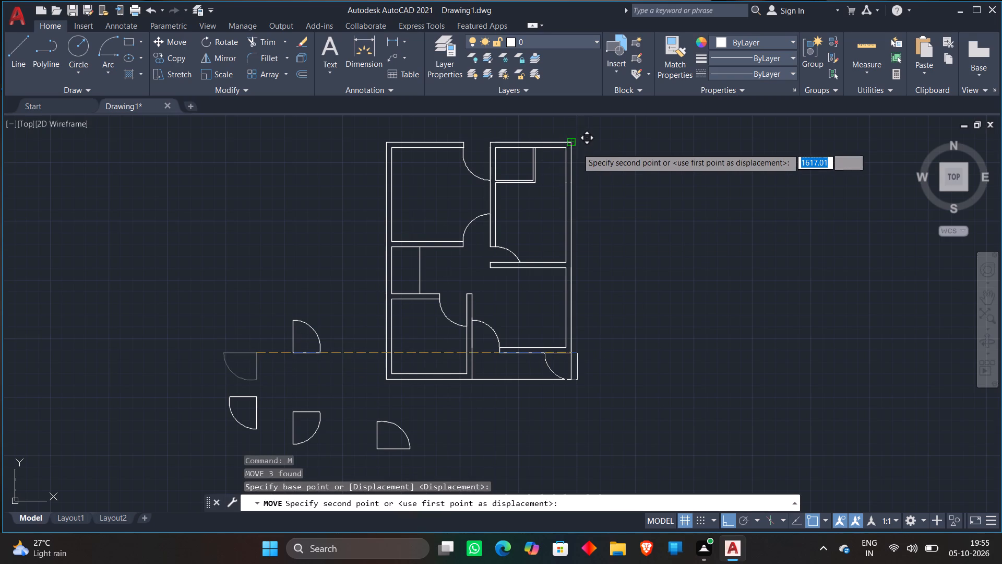
key(F8)
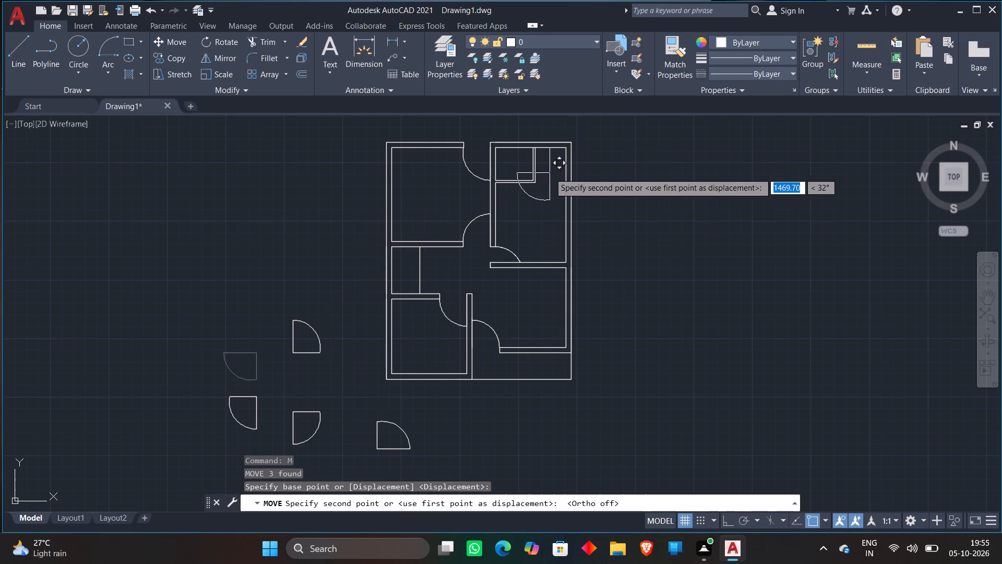
scroll(550, 173, up, 2)
middle_drag(550, 173, 497, 345)
scroll(471, 293, up, 2)
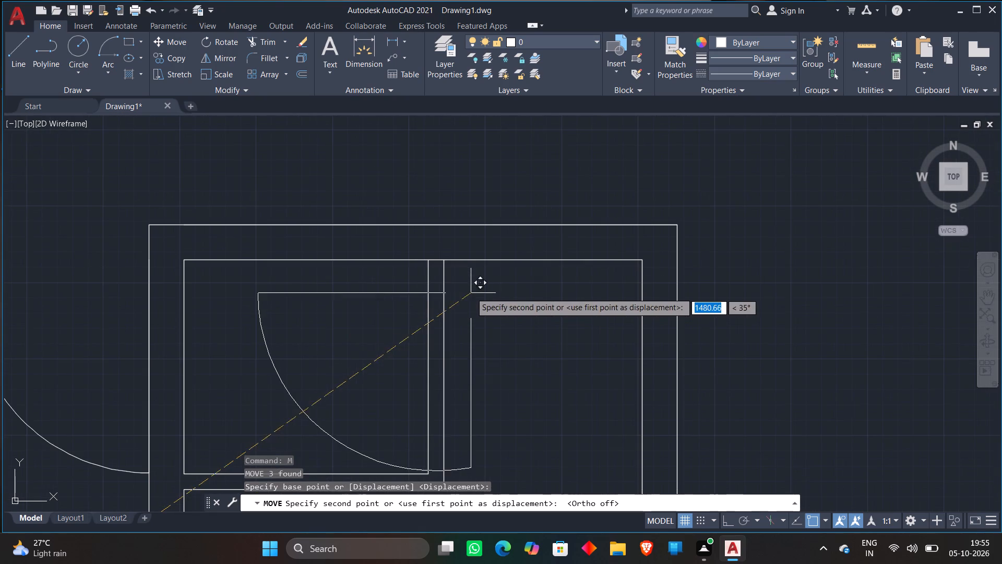
click(443, 261)
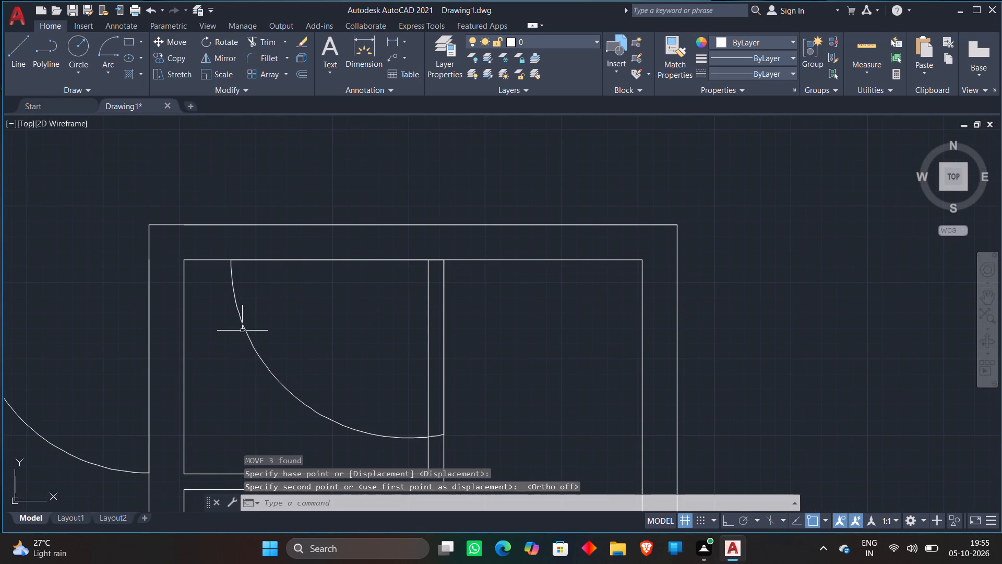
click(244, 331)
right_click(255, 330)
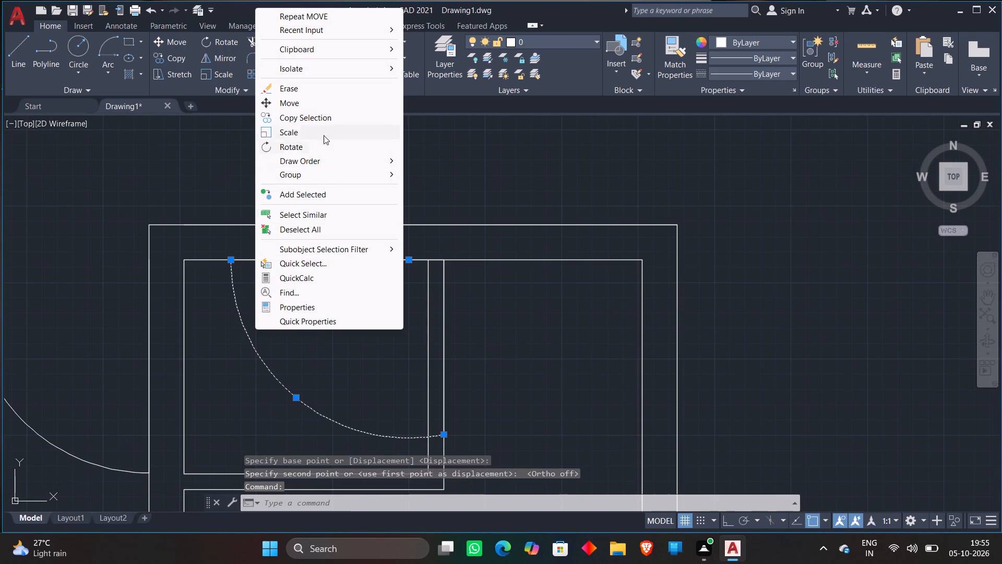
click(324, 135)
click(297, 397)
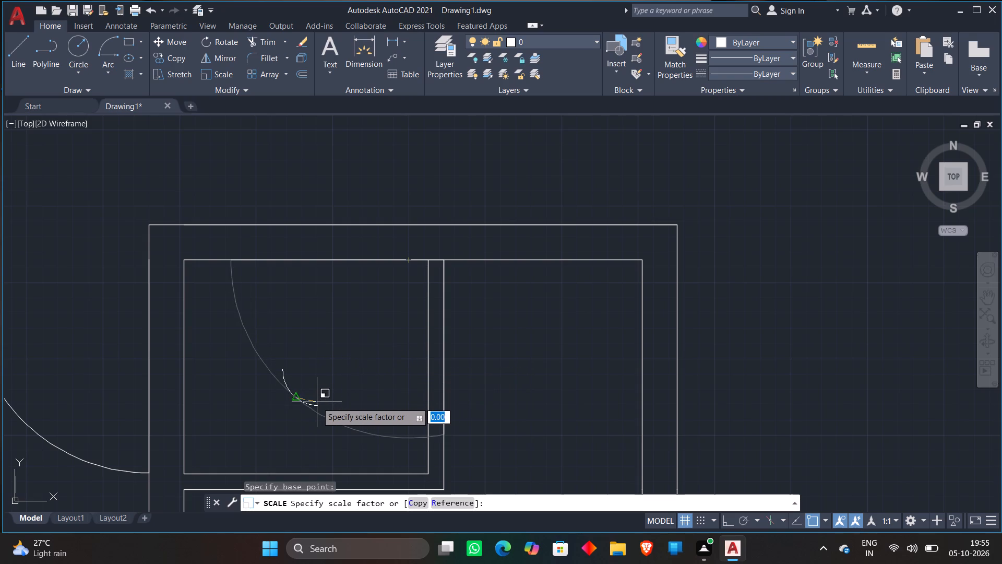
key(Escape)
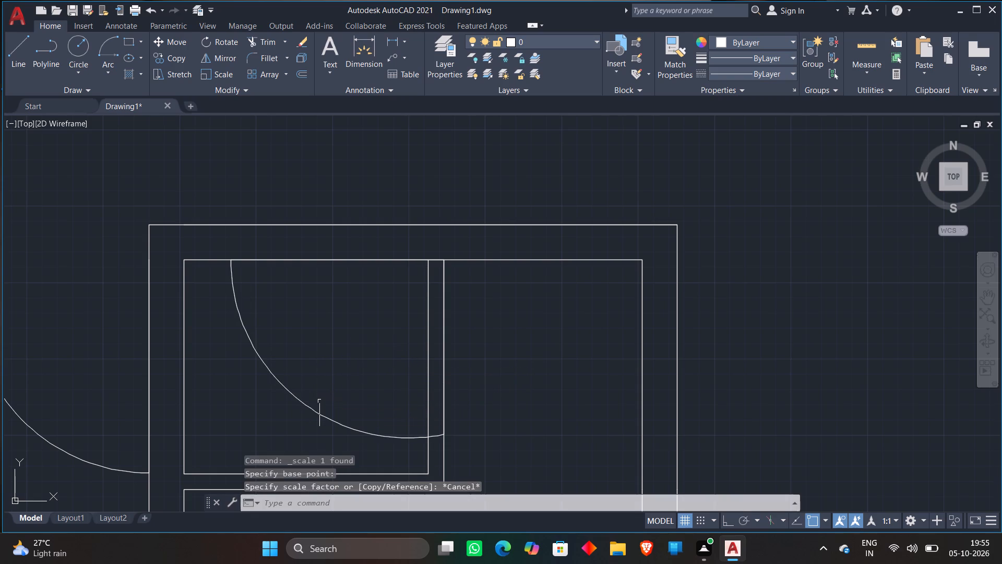
Move the small upper room's door arc by its centre point, diagonally up and right to above the plan's top wall.
click(282, 386)
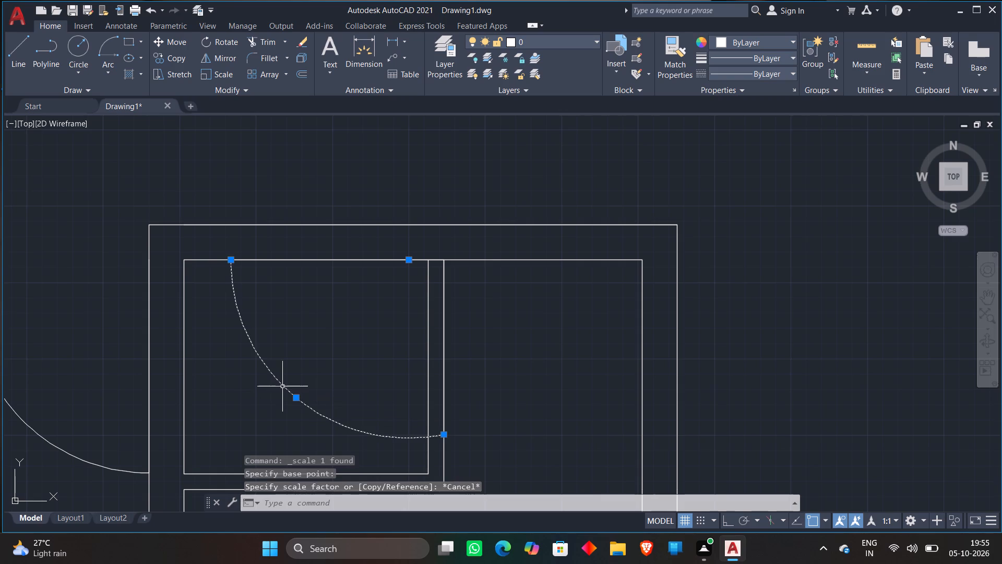
click(409, 262)
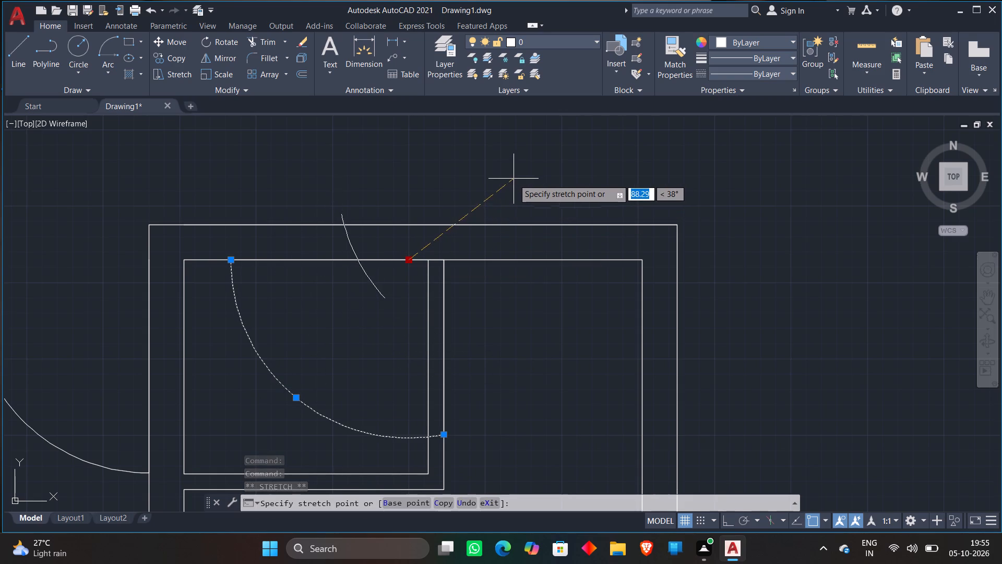
click(488, 185)
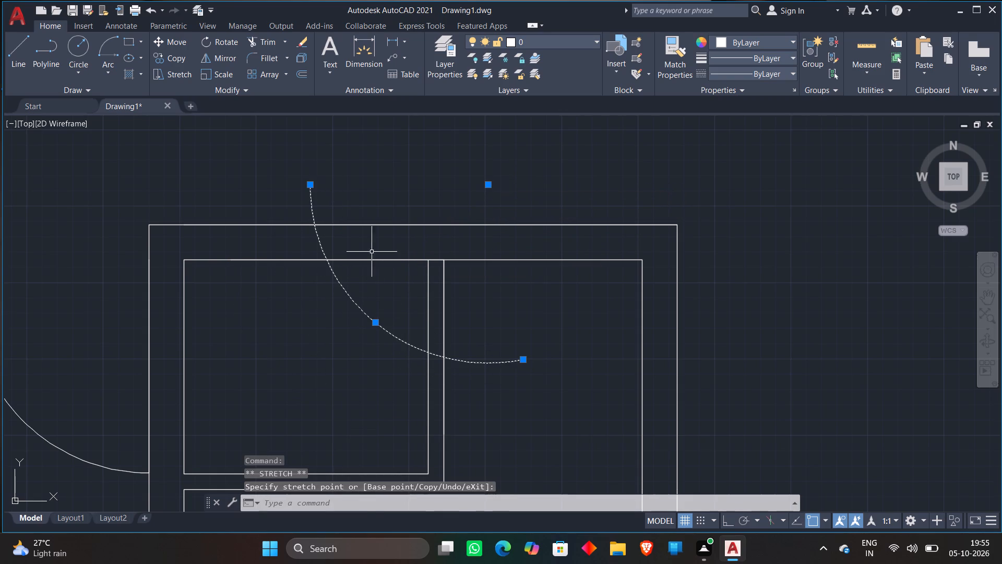
click(415, 137)
key(Escape)
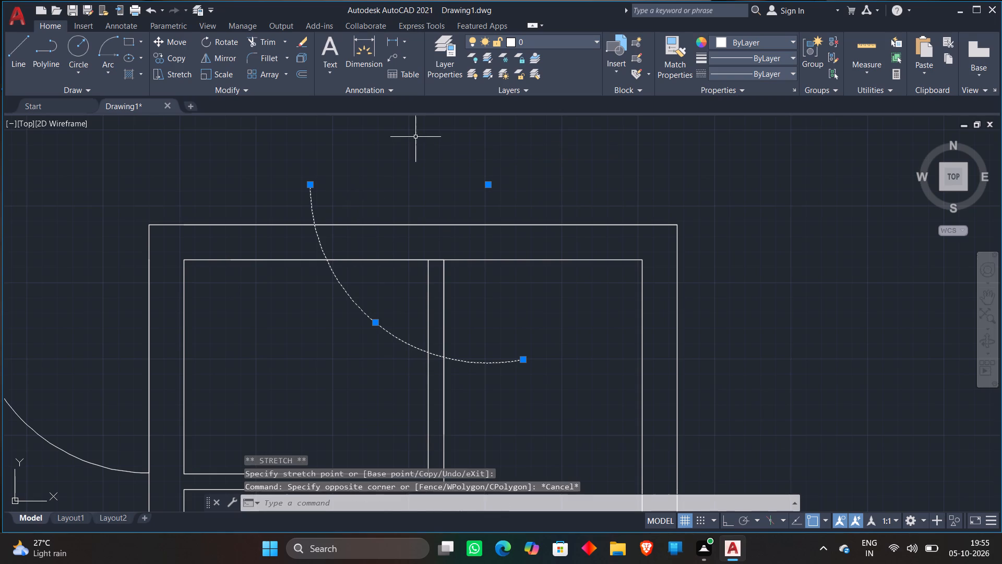
key(Escape)
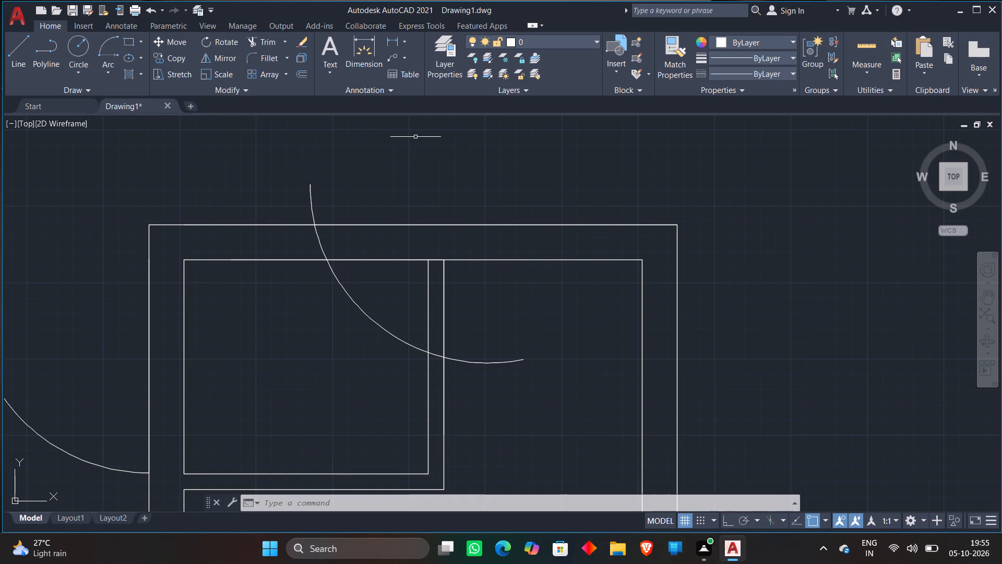
Trim the small room's side wall lines above the door arc and the arc's ends beyond that wall and above the inner top wall line.
key(t)
key(r)
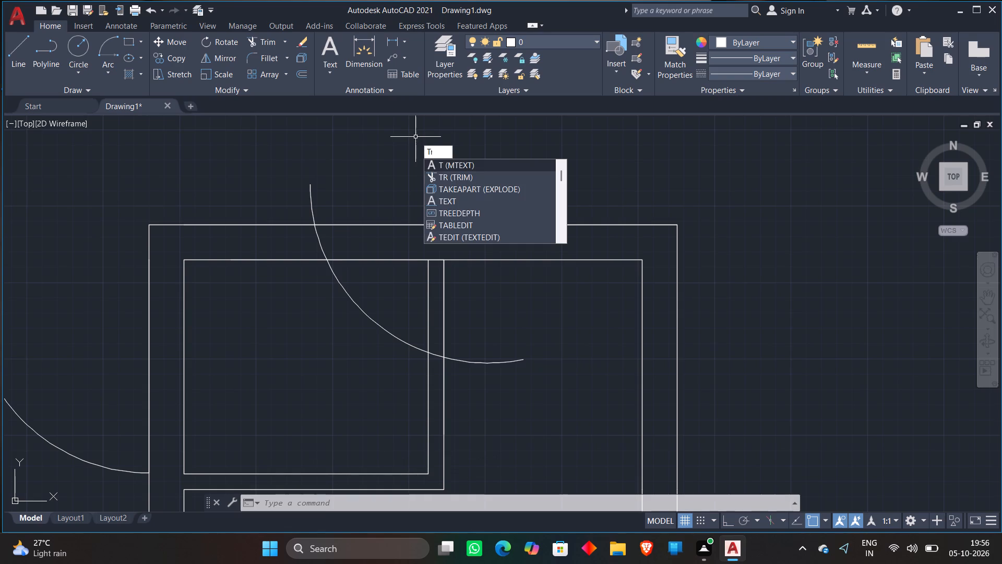
key(Return)
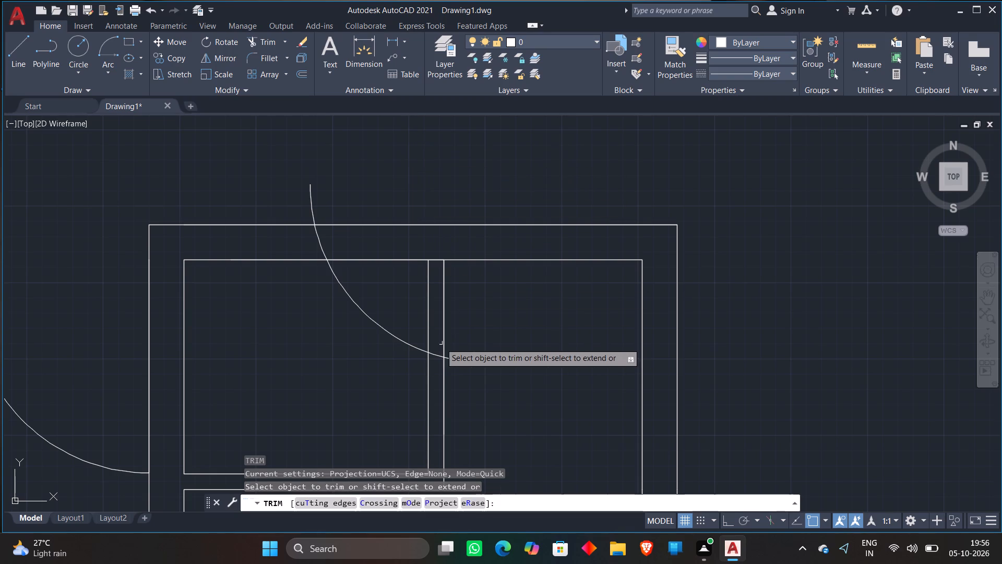
click(409, 310)
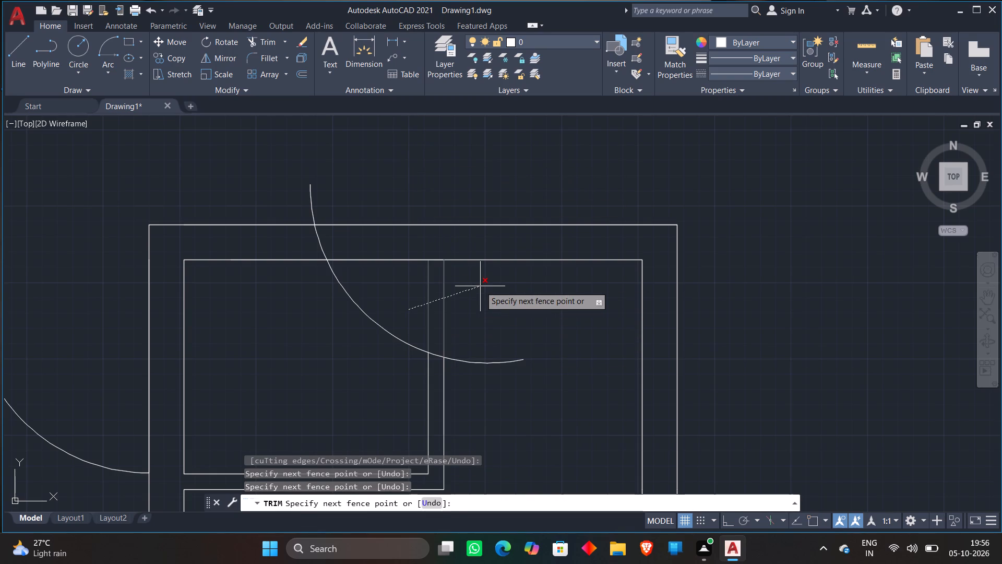
click(480, 286)
click(475, 338)
click(478, 378)
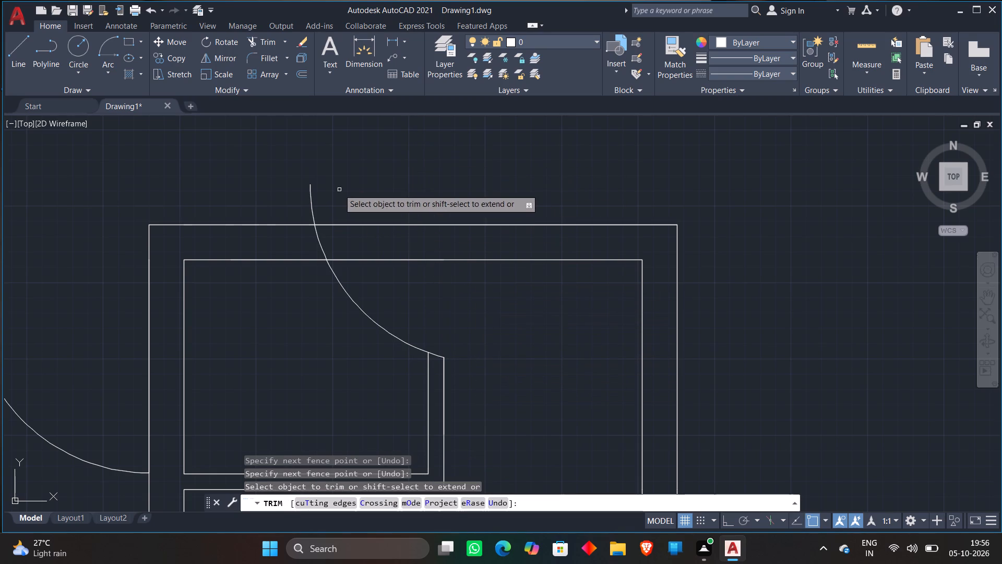
click(341, 199)
click(252, 198)
click(356, 246)
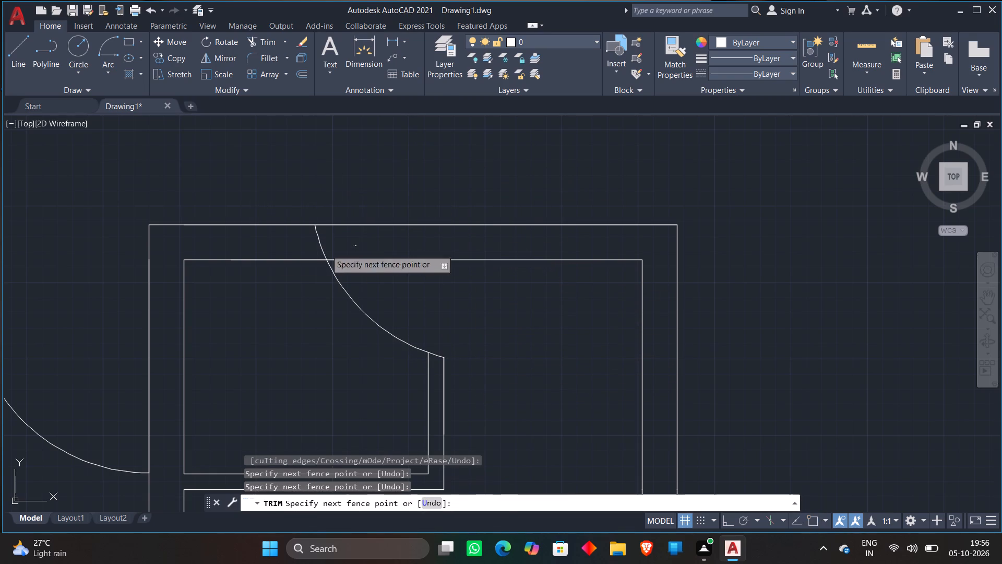
click(244, 251)
scroll(372, 95, down, 2)
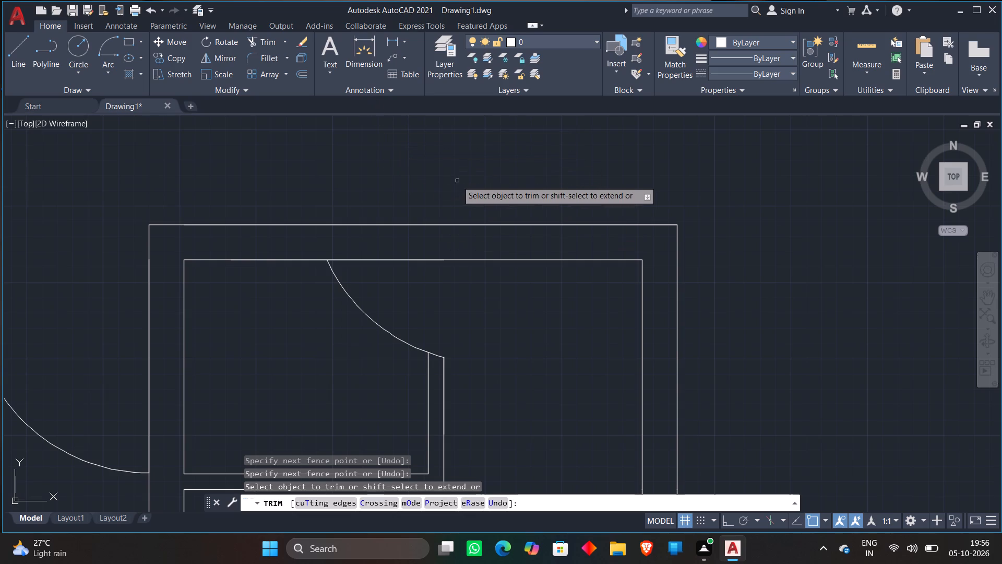
key(Escape)
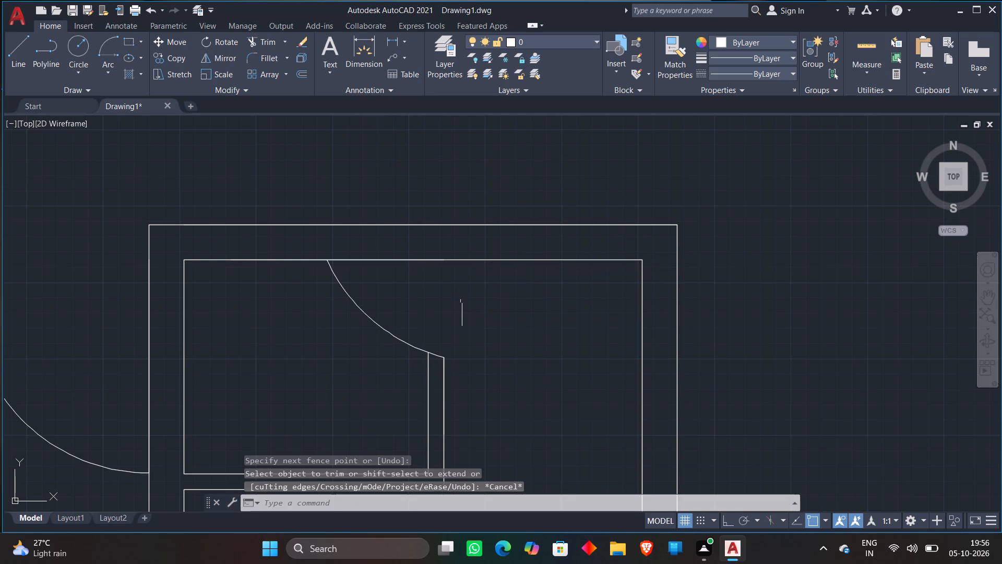
Extend both of the small upper room's side wall lines up to the inner top wall line.
text(ex)
key(Return)
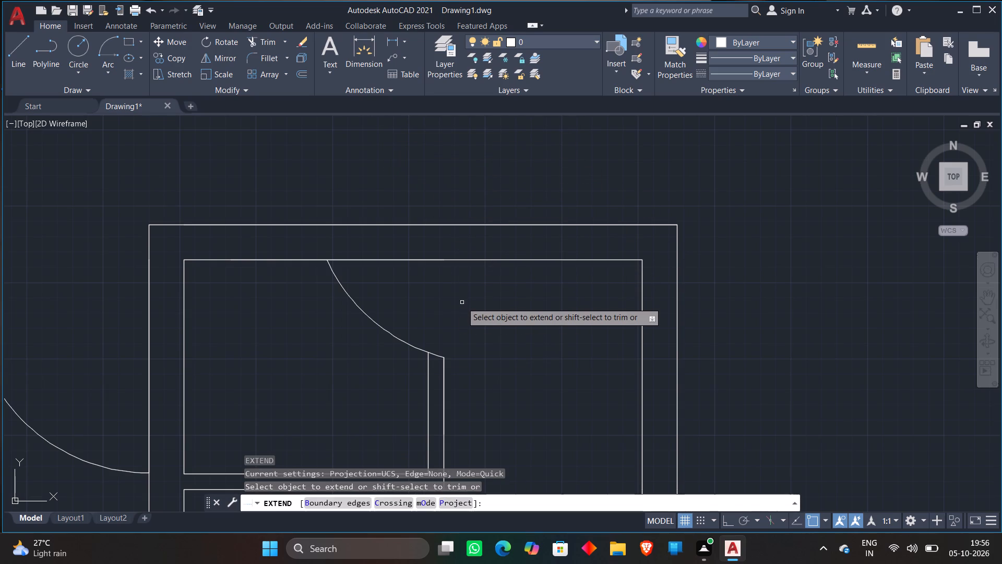
click(427, 370)
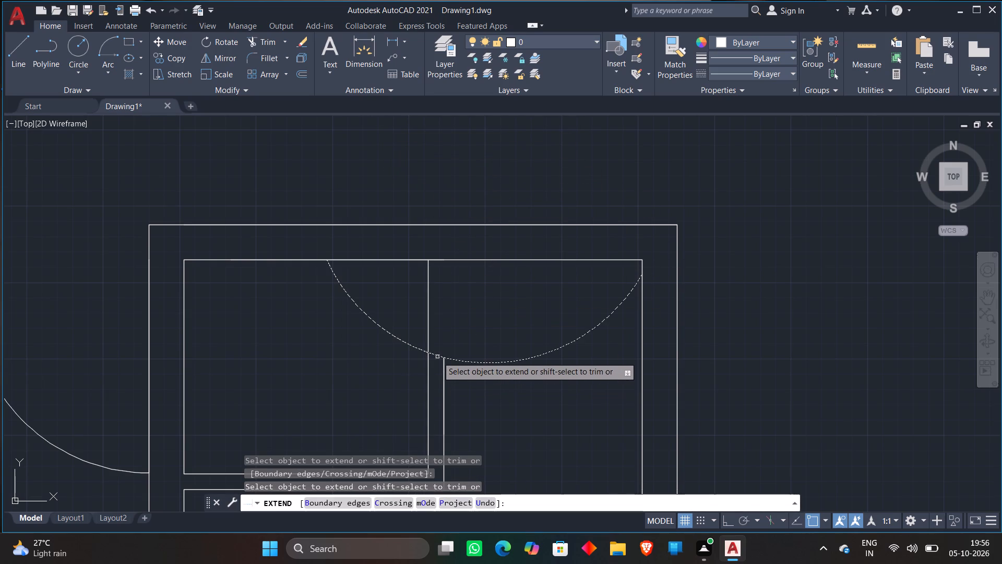
click(445, 363)
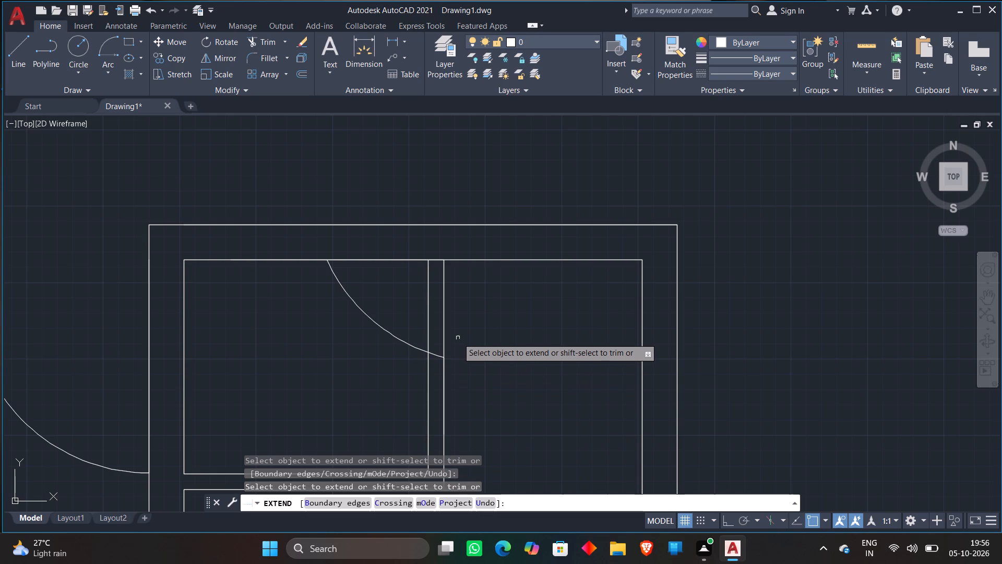
key(Escape)
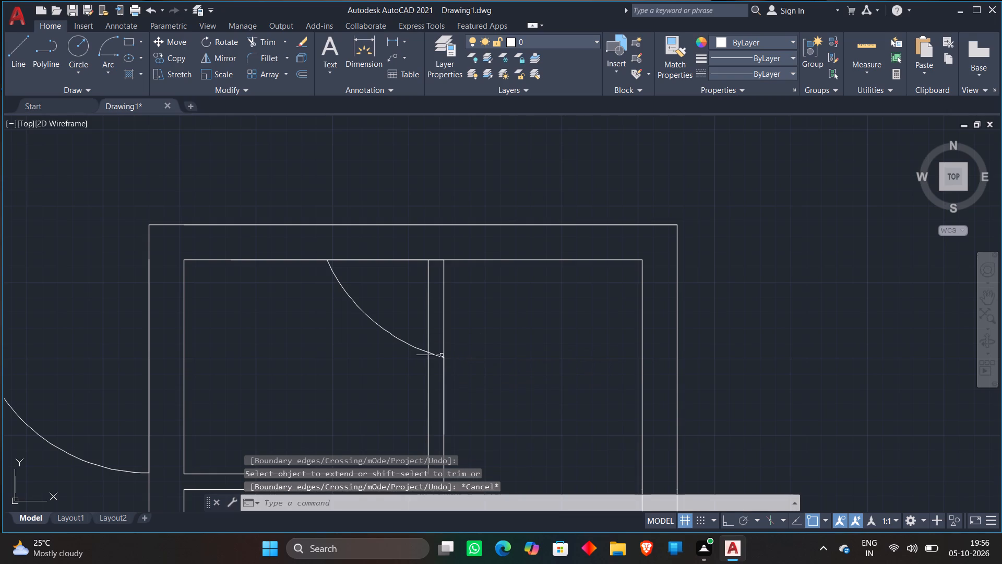
Stretch the door arc's lower end back to its crossing with the small room's inner side wall line.
click(440, 357)
click(446, 357)
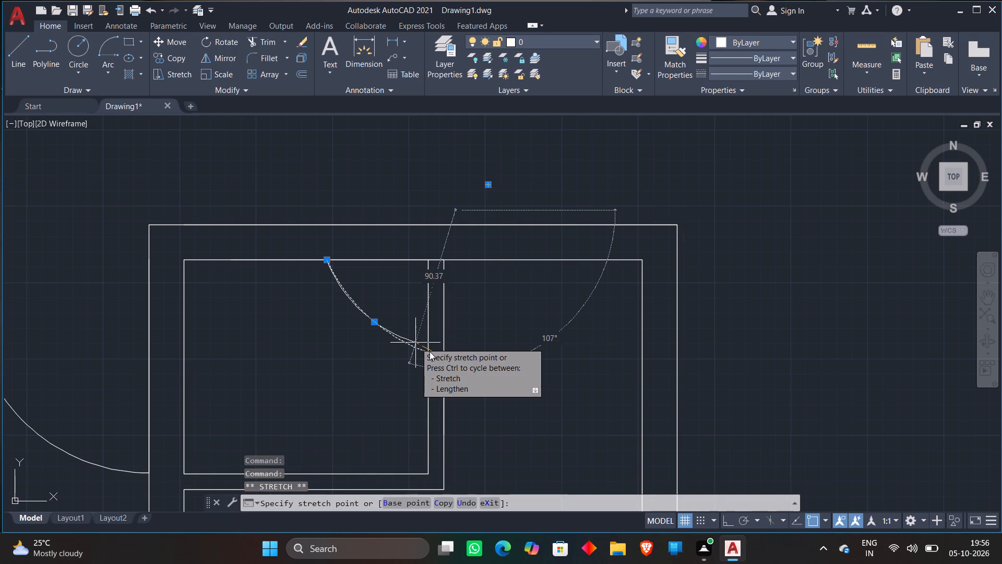
click(430, 355)
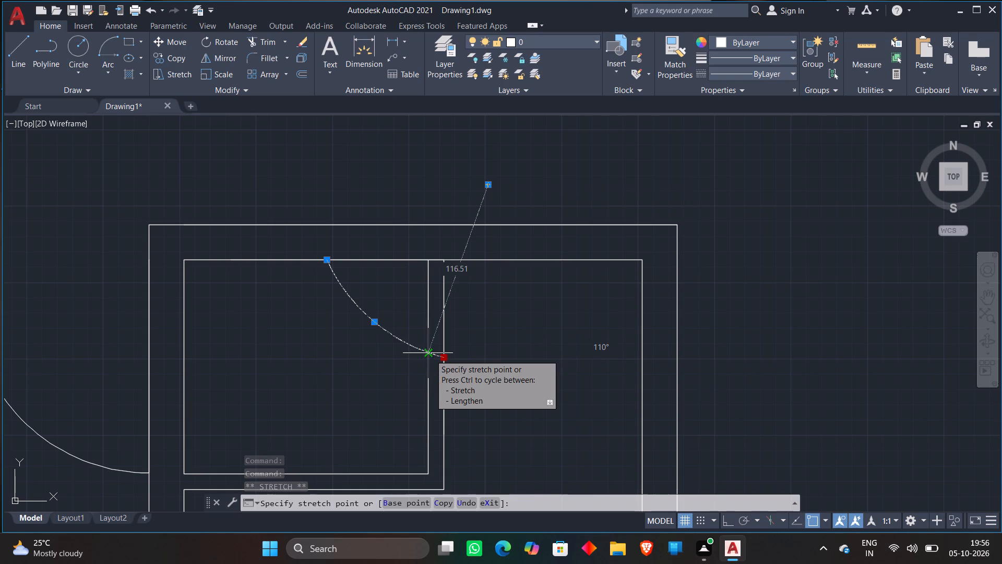
key(Escape)
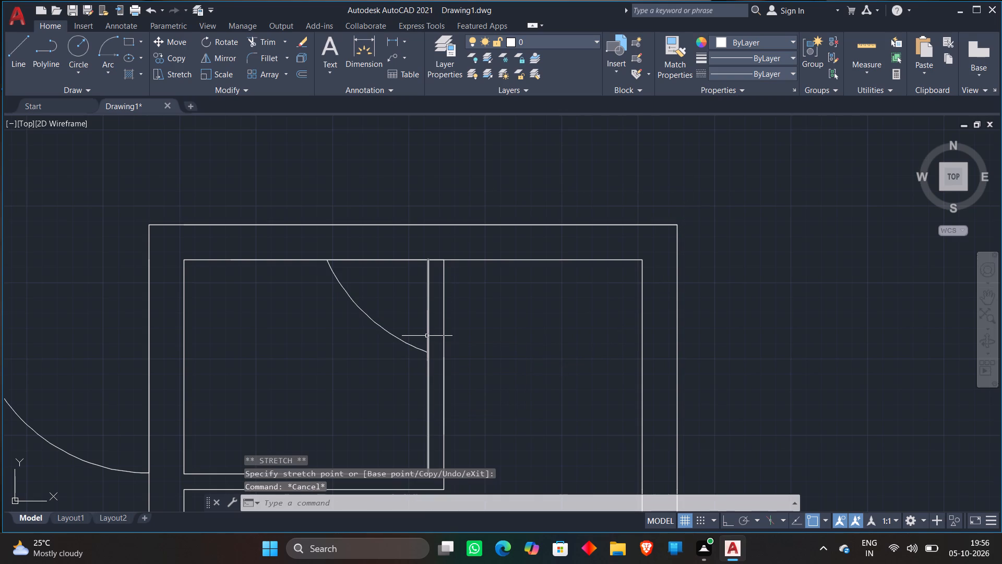
With Ortho on, draw a horizontal line about 67 long from the door arc's lower end across the small room's side wall.
key(l)
key(Return)
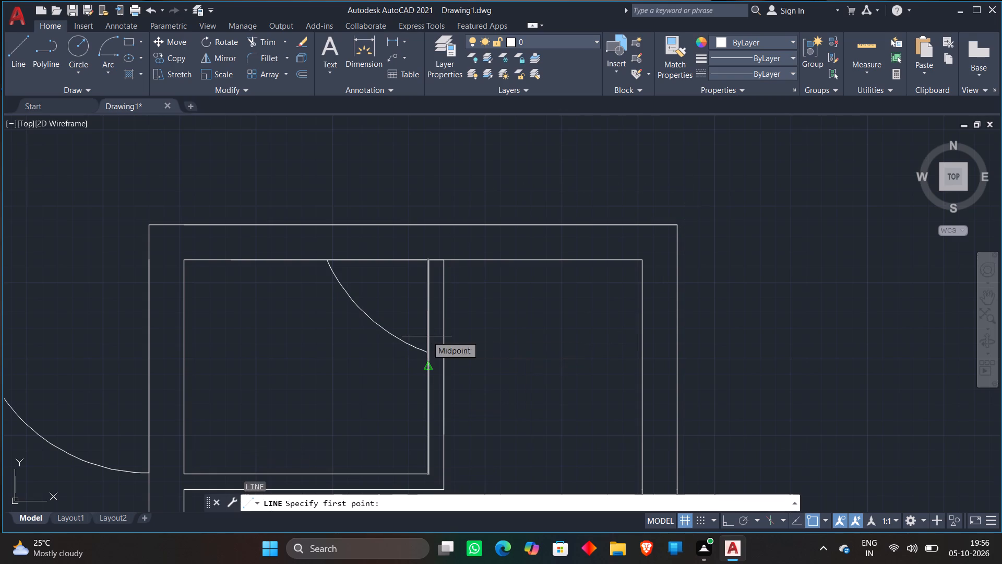
click(428, 354)
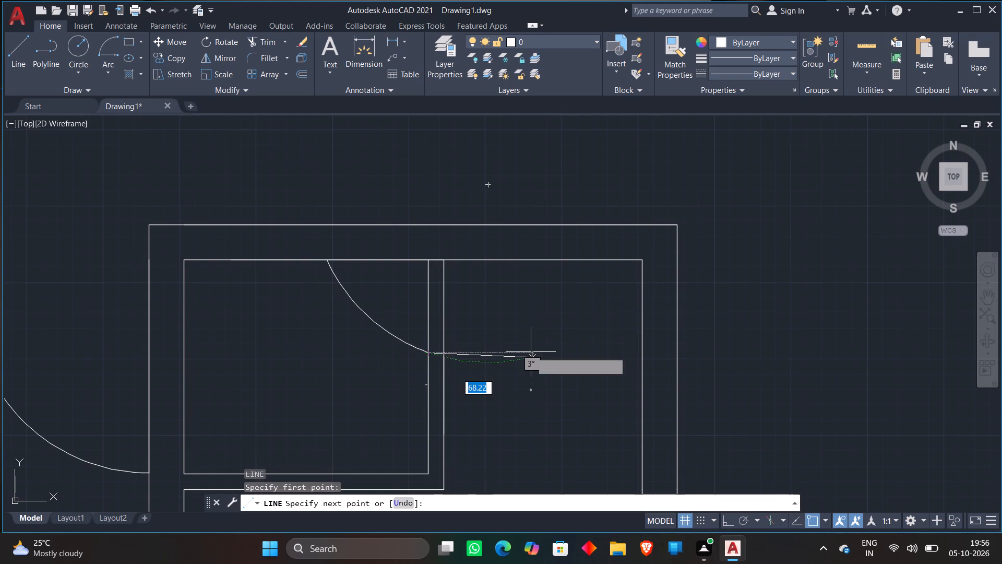
key(F8)
click(531, 351)
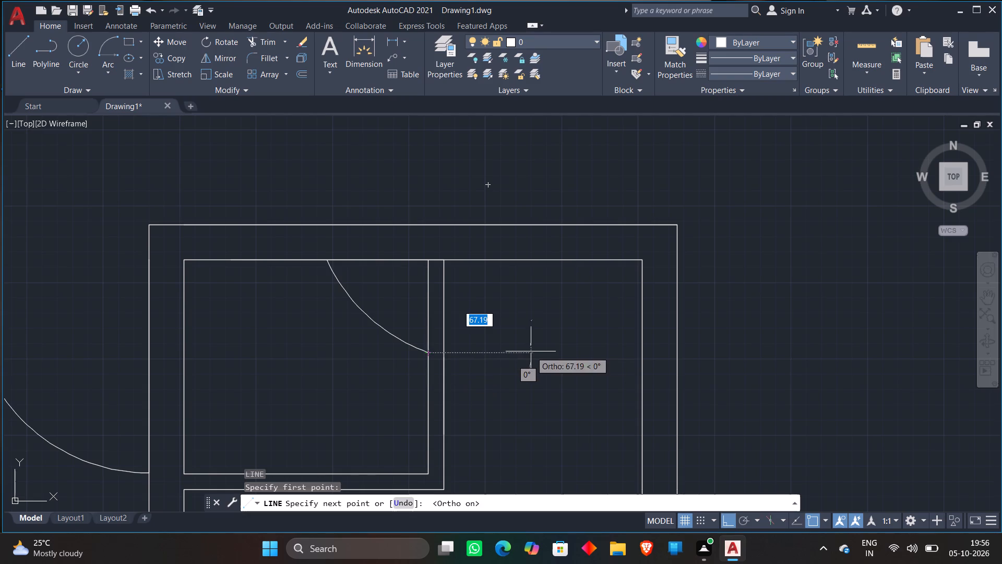
key(Escape)
Trim the two side wall lines above the new horizontal line and the line's excess beyond the outer wall line.
text(tr)
key(Return)
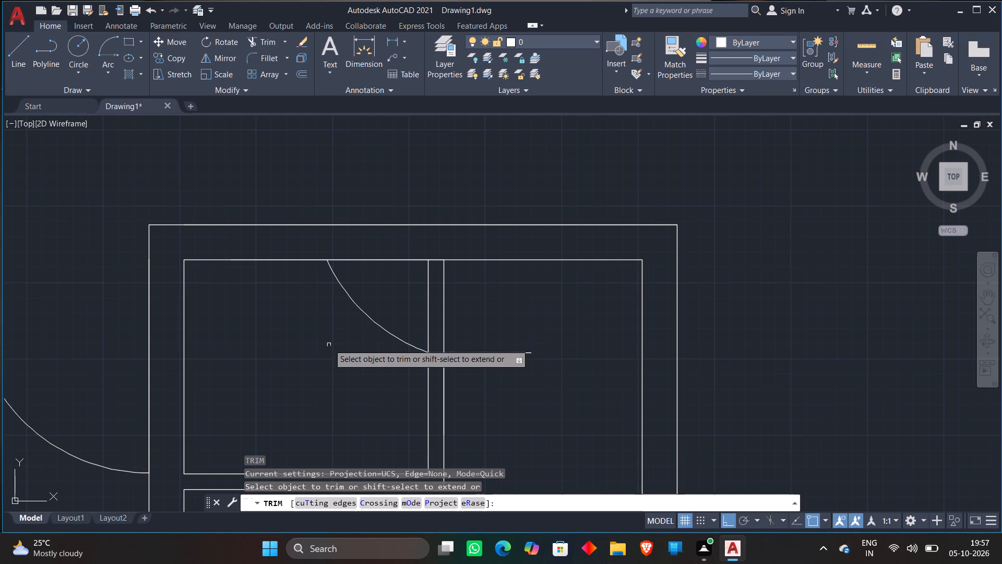
click(418, 296)
click(510, 291)
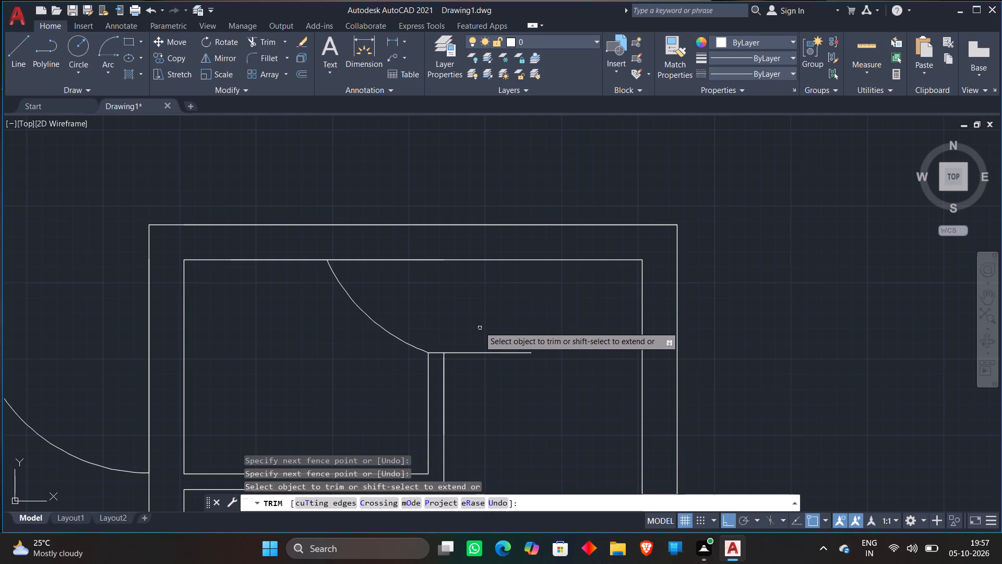
click(479, 324)
click(490, 395)
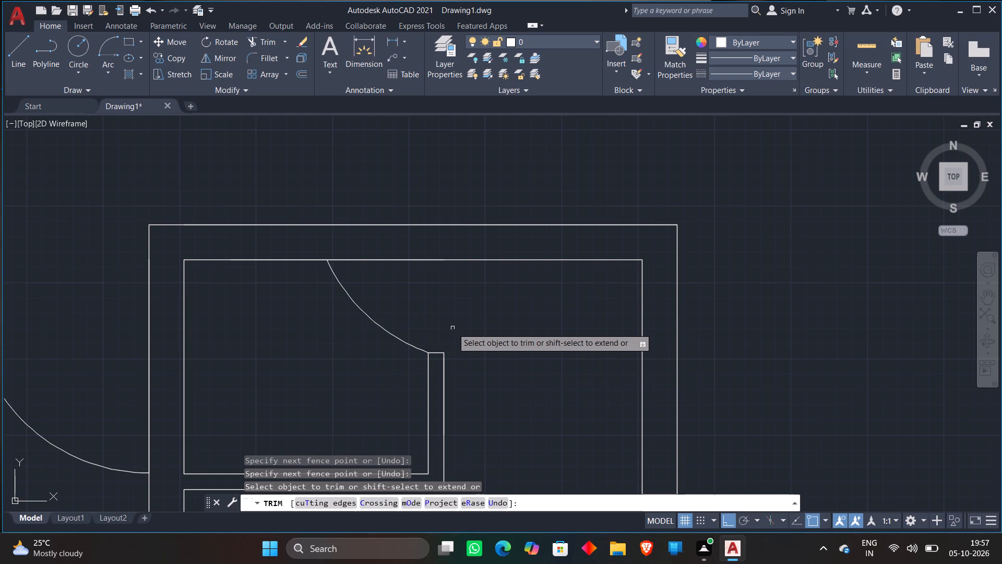
key(Escape)
Erase the four spare door symbols lying outside the floor plan.
scroll(454, 325, down, 3)
scroll(471, 285, down, 2)
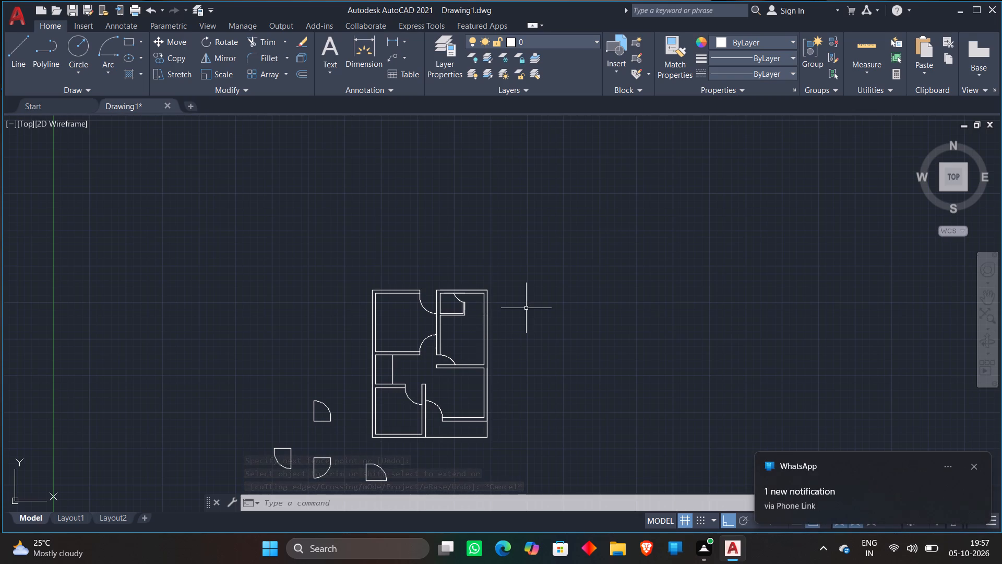
scroll(525, 308, down, 2)
middle_drag(525, 308, 520, 248)
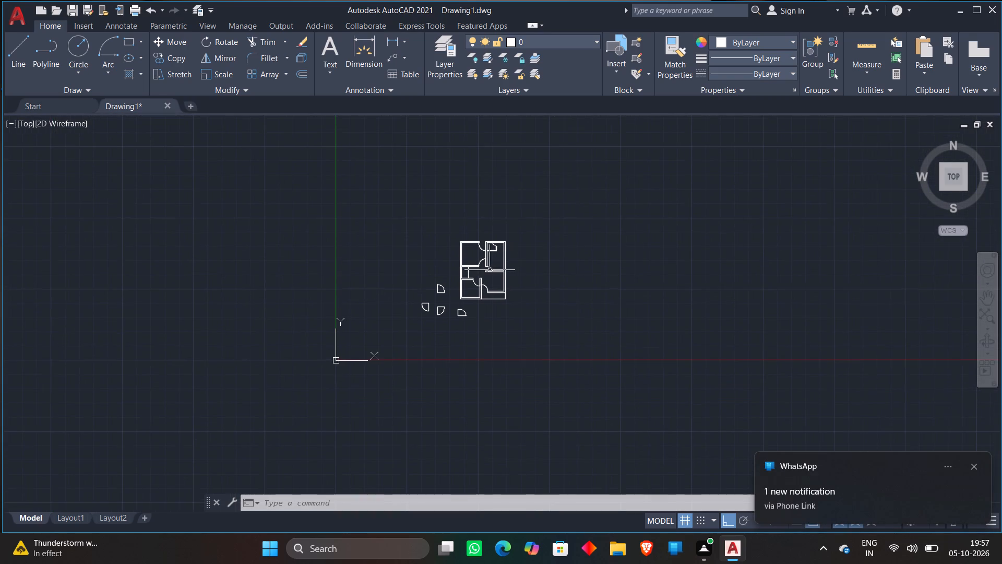
scroll(483, 274, up, 2)
click(296, 271)
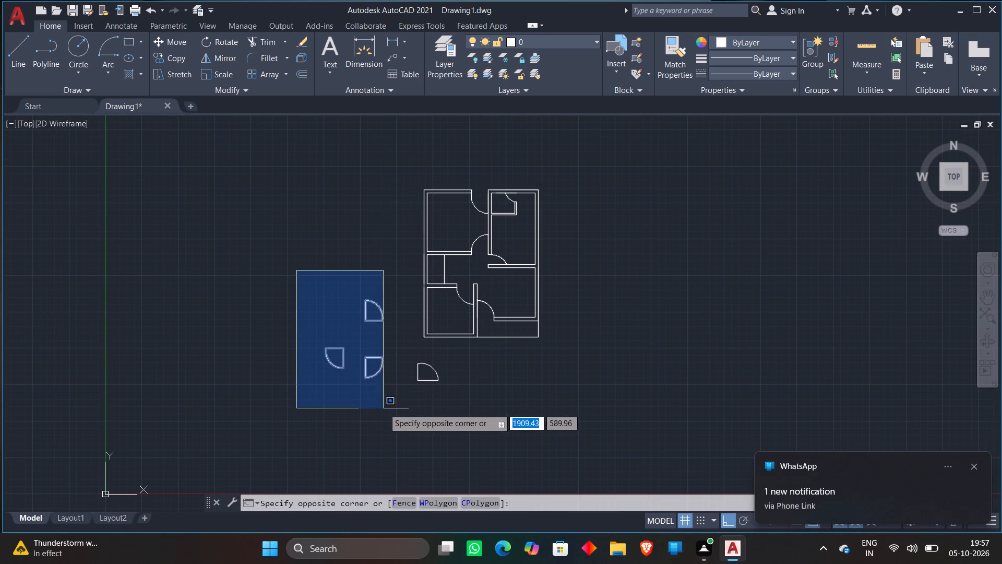
click(387, 410)
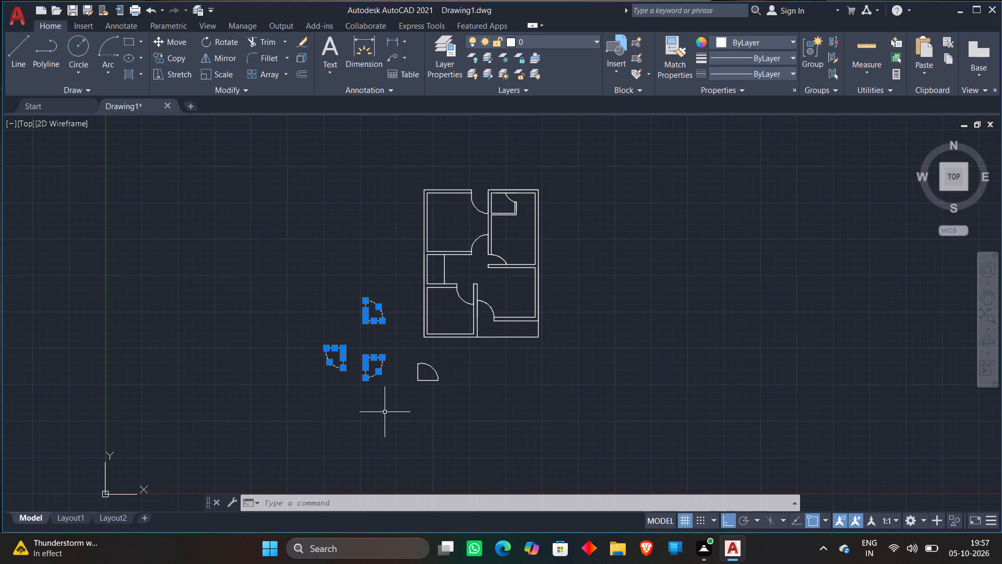
key(Delete)
scroll(414, 347, up, 1)
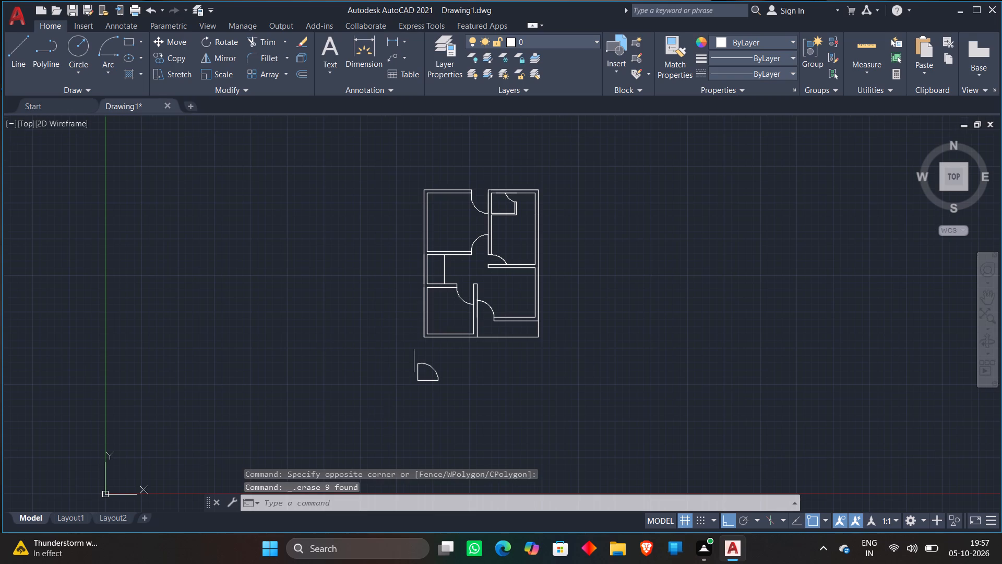
click(406, 349)
click(482, 429)
key(Delete)
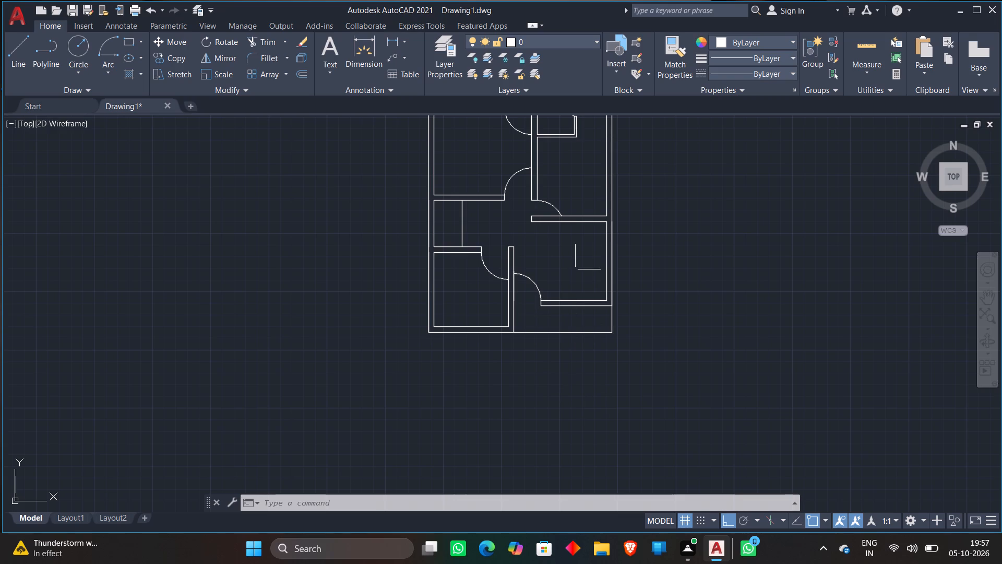
scroll(577, 191, down, 1)
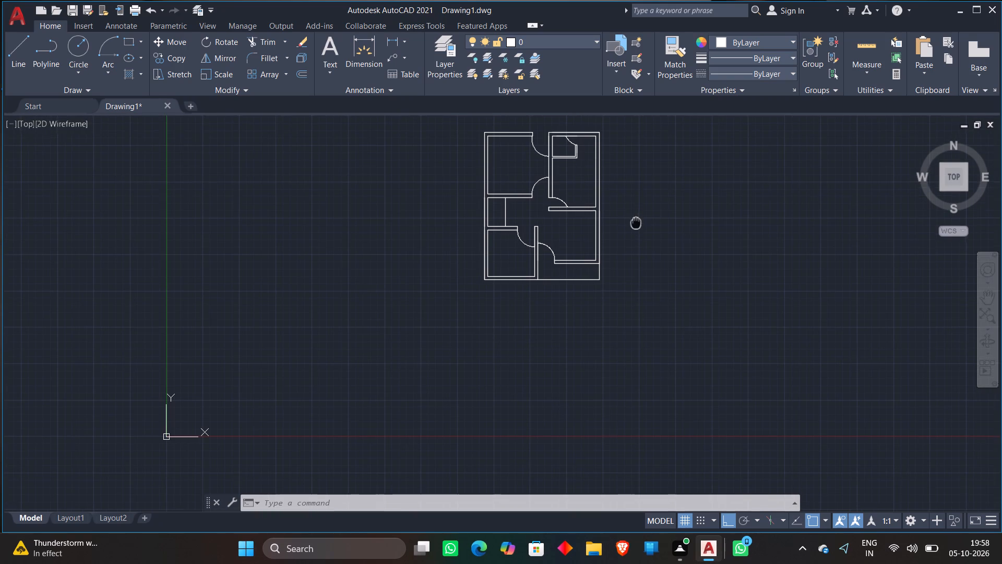
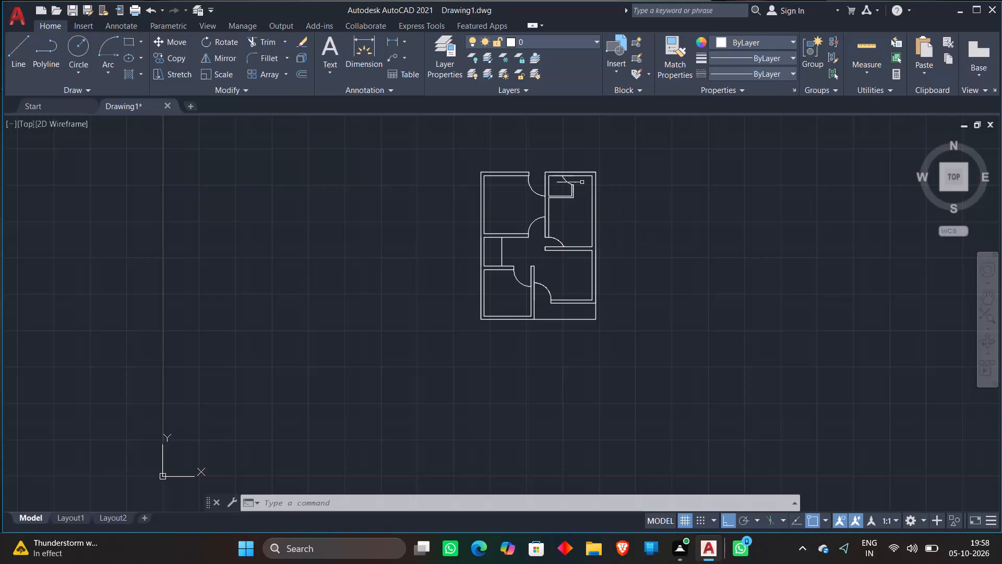
From the upper-left room's inner wall corner at the door opening, draw a 60.96 line down, then a horizontal line past the left outer wall.
key(l)
key(Return)
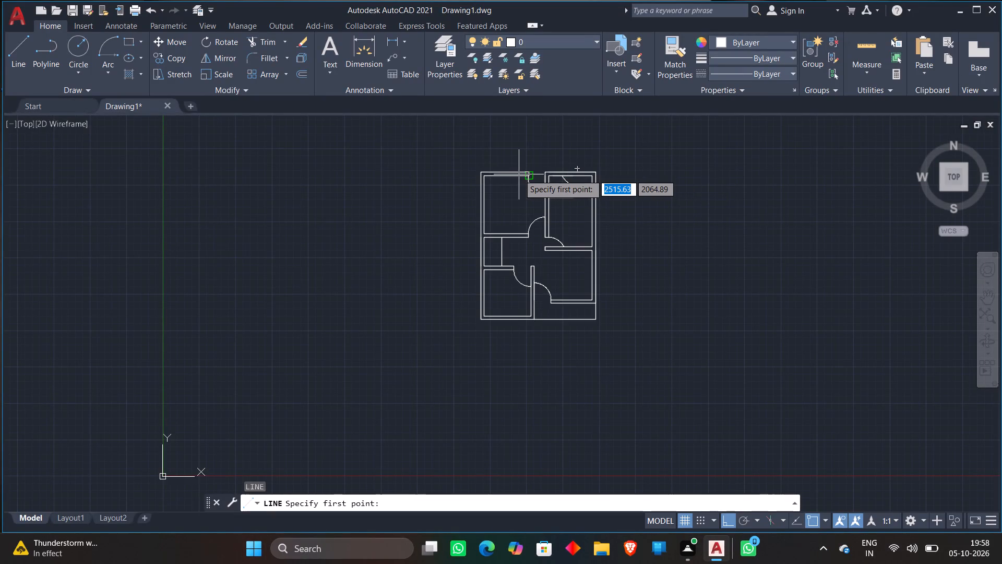
scroll(519, 174, up, 2)
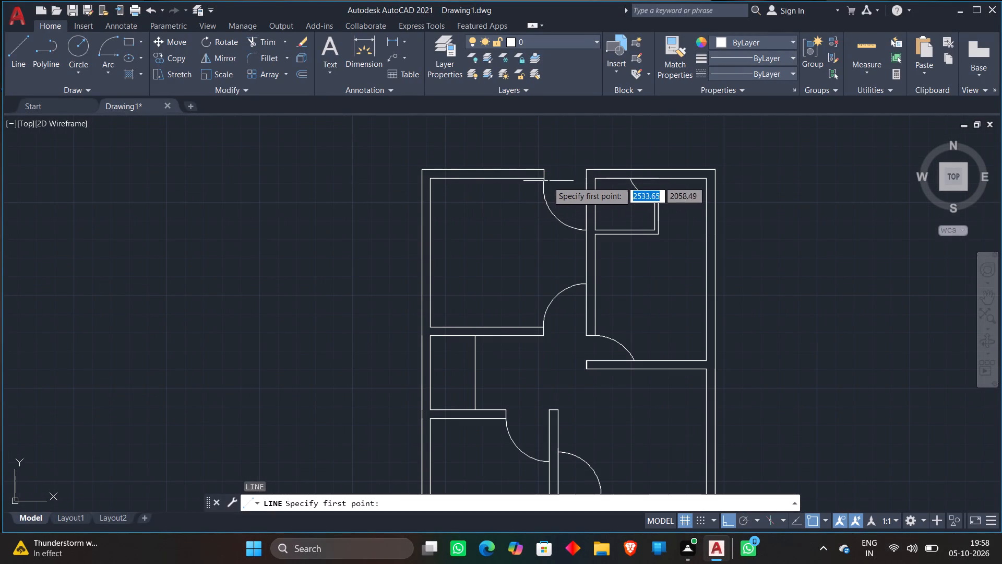
click(543, 182)
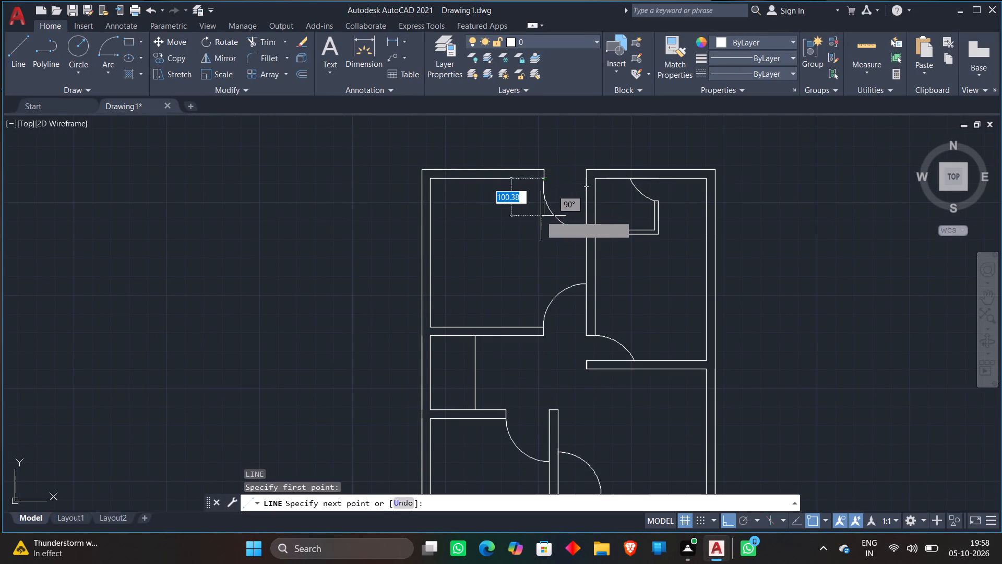
text(60.96)
key(Return)
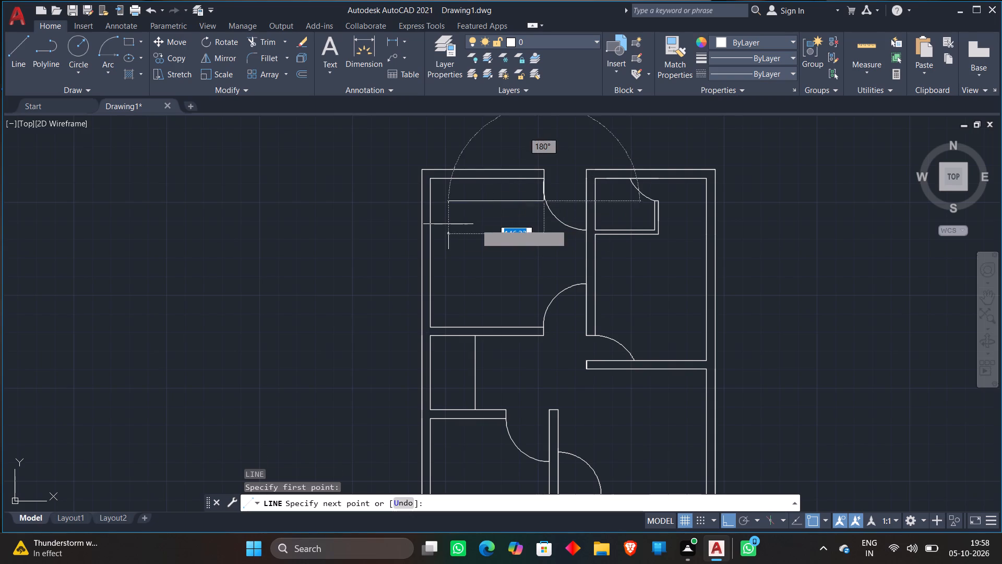
click(372, 206)
key(Escape)
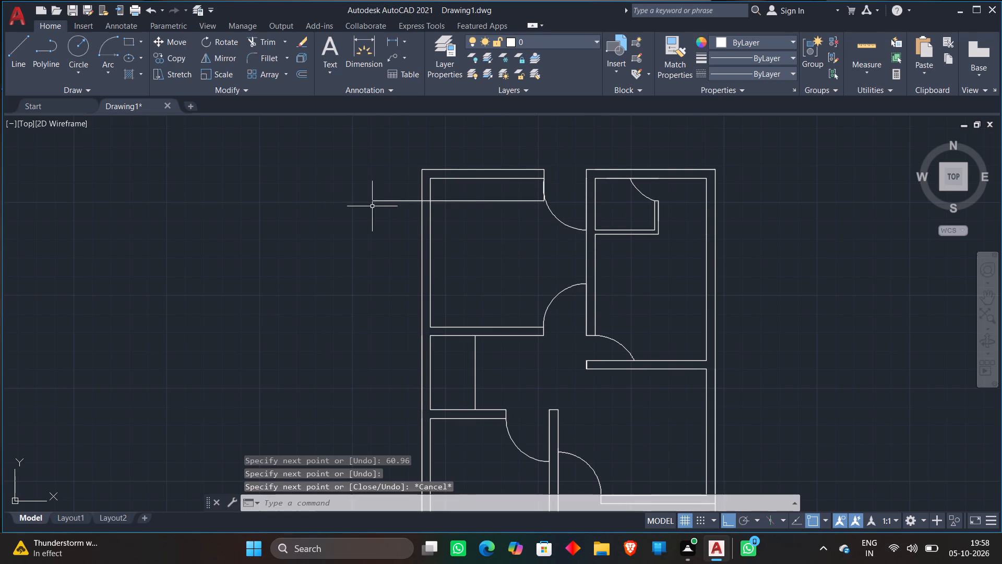
Offset the upper-left room's inner left wall line 60.96 into the room.
key(o)
key(Return)
text(60.9)
key(6)
key(Return)
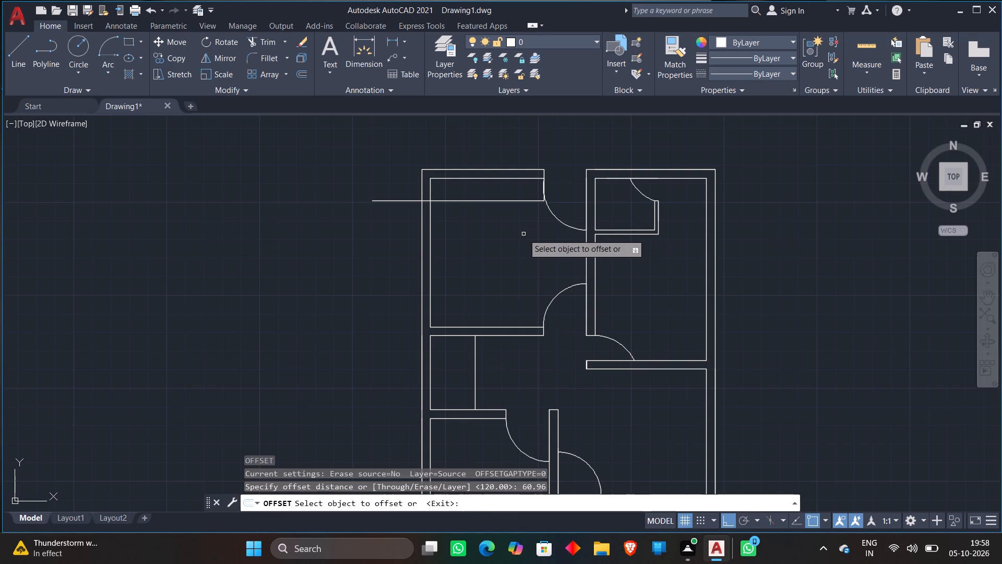
click(430, 262)
click(471, 254)
key(Escape)
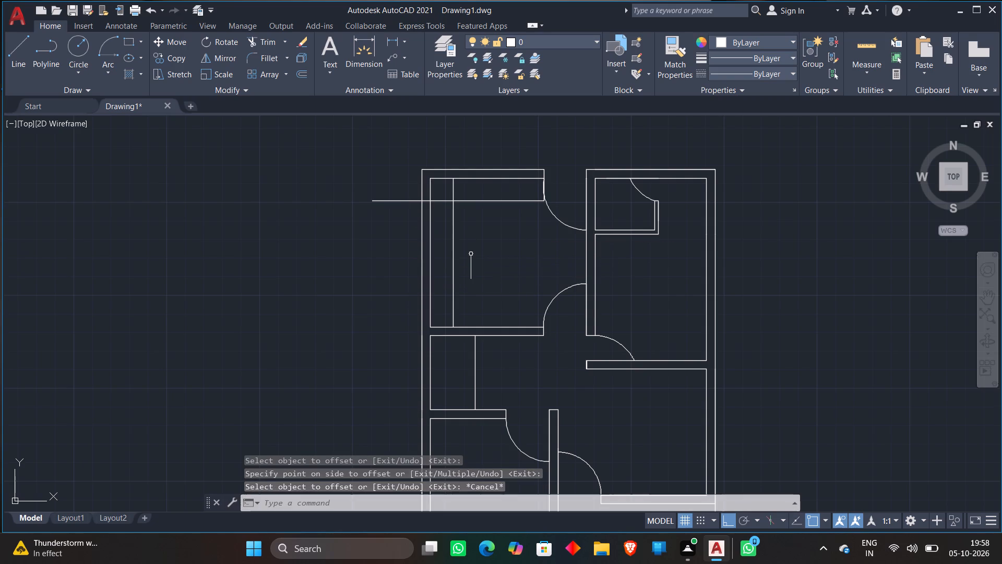
Trim the overhanging line ends outside the left wall and at the corner crossing, leaving an L-shaped strip along the room's top and left walls.
key(t)
key(r)
key(Return)
scroll(452, 199, up, 2)
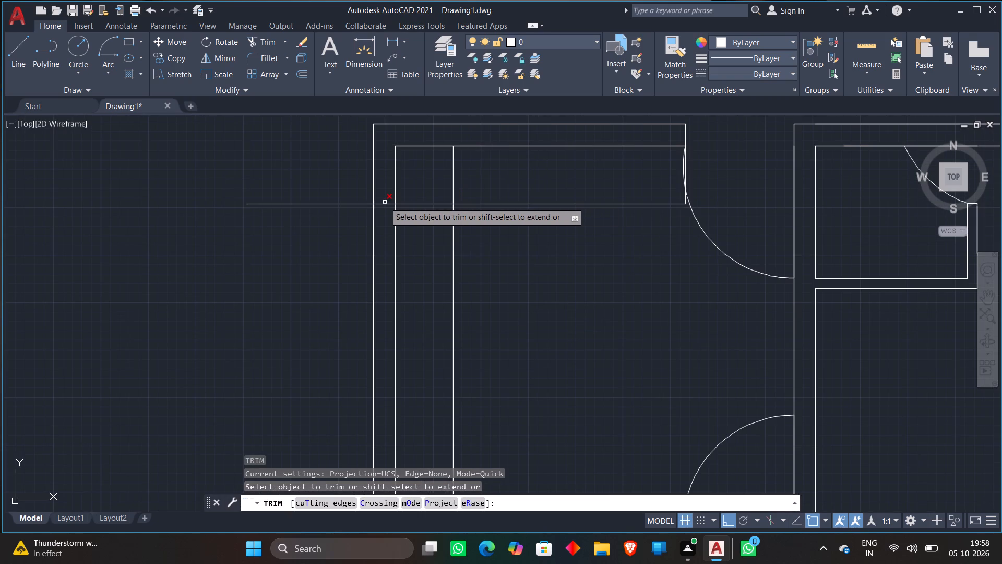
click(385, 202)
click(340, 201)
click(331, 218)
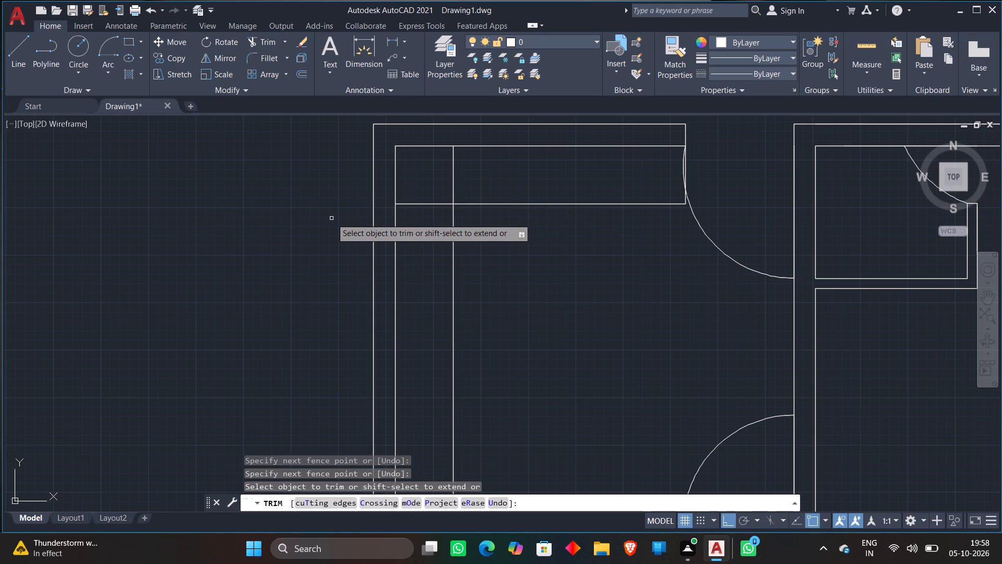
click(470, 158)
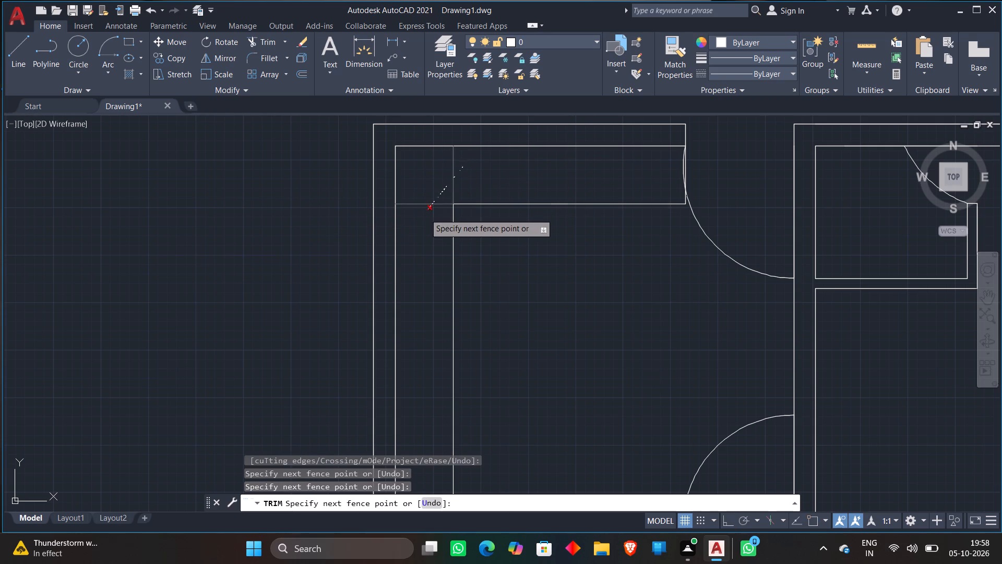
click(425, 214)
Trim the upper piece of the entrance door arc that bulges past the L-shaped strip's short end line.
scroll(512, 205, down, 1)
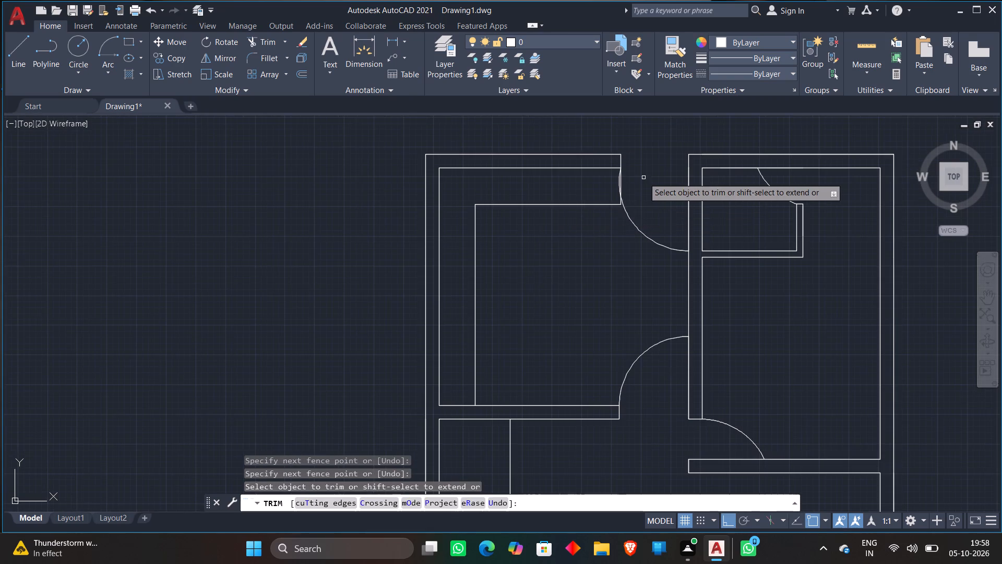
scroll(646, 178, up, 2)
text(tr)
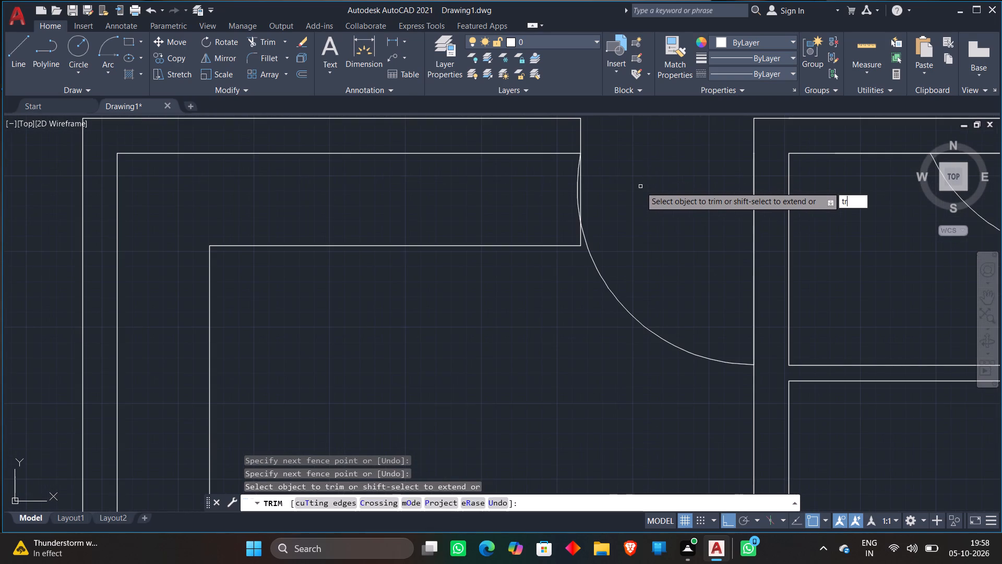
key(Return)
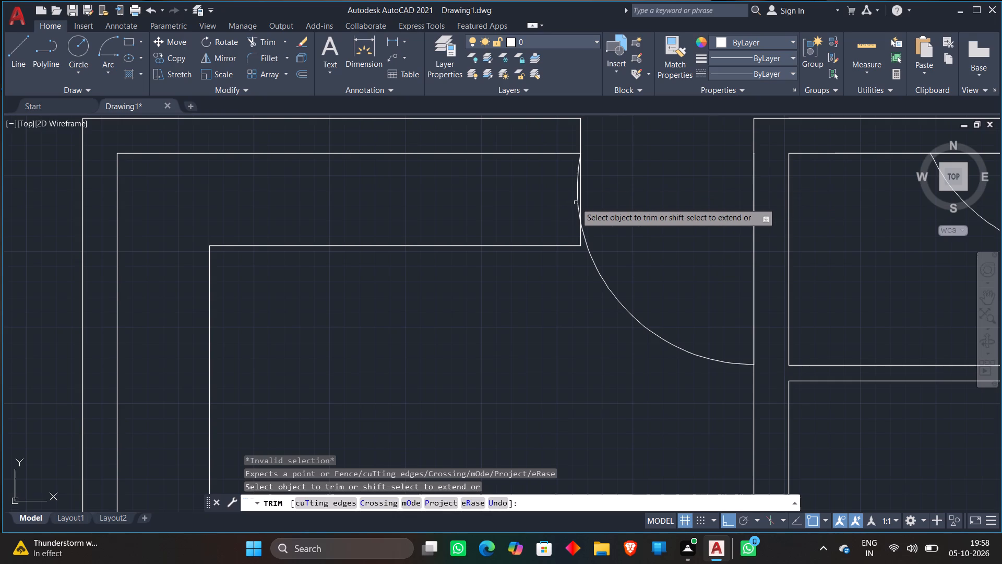
click(577, 206)
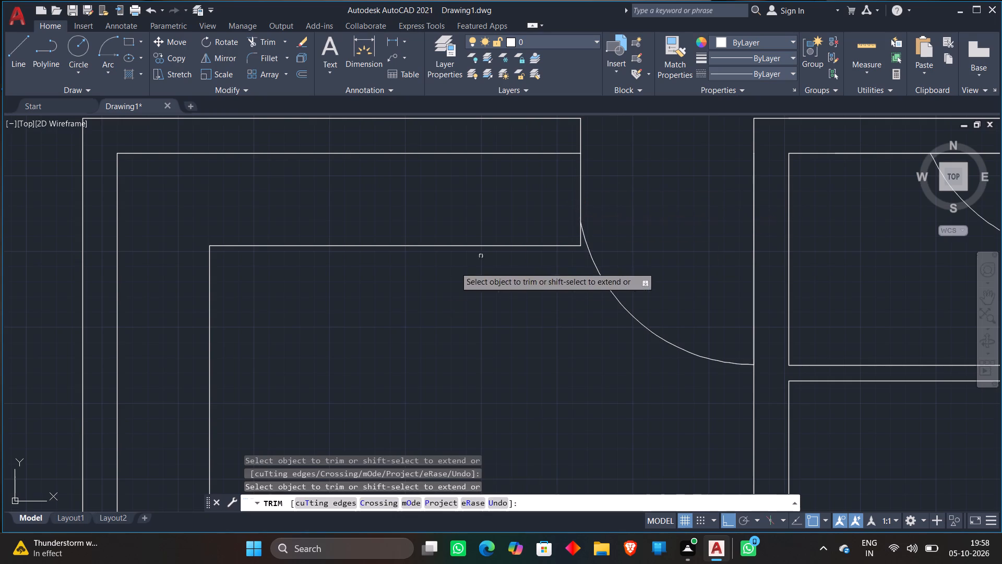
key(Escape)
Draw a vertical line from the lower corner of the upper-left room's bottom wall end down past the lower-left room's top wall line.
scroll(605, 173, down, 3)
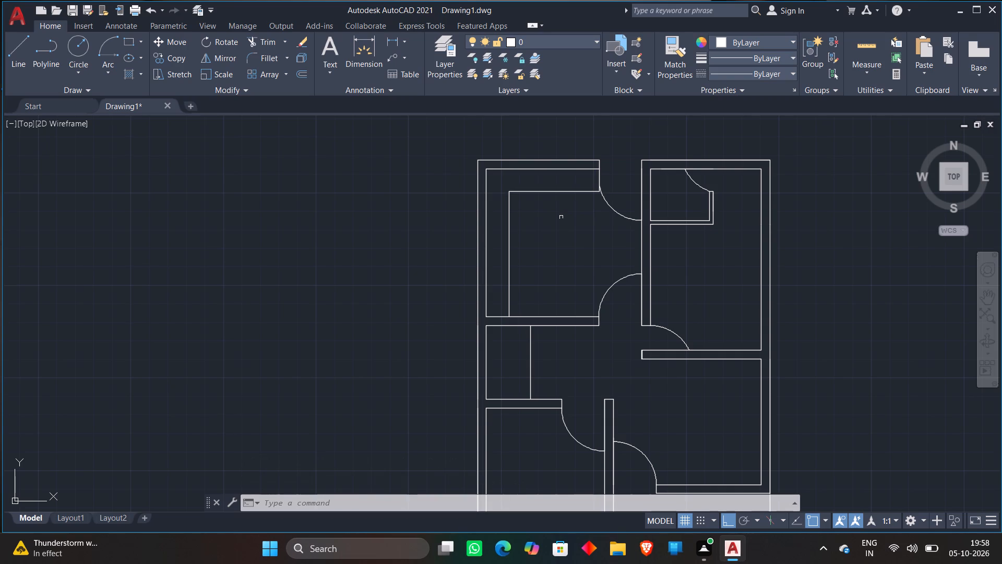
scroll(561, 217, down, 1)
scroll(560, 239, up, 2)
middle_drag(587, 284, 592, 237)
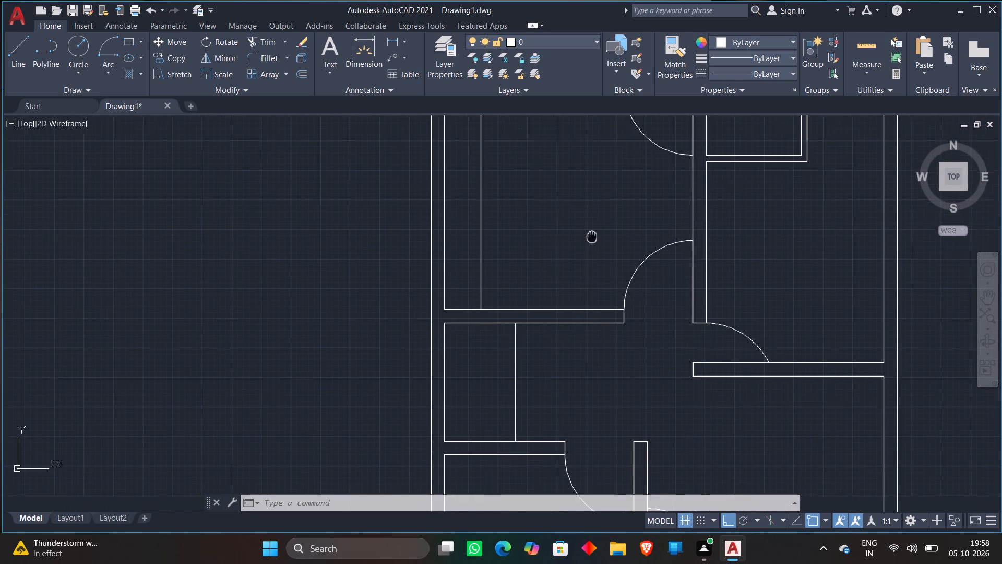
middle_drag(592, 237, 592, 236)
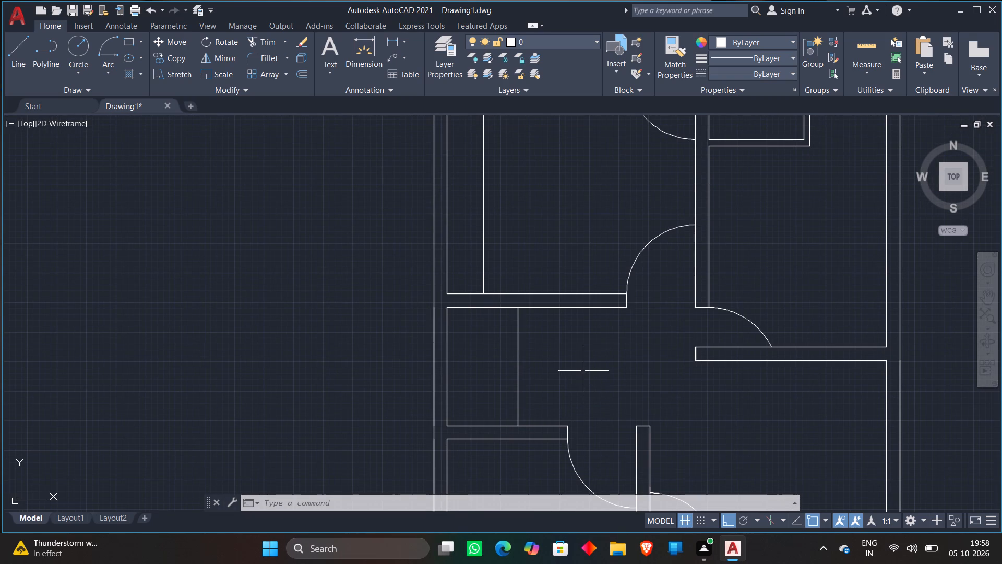
key(l)
key(Return)
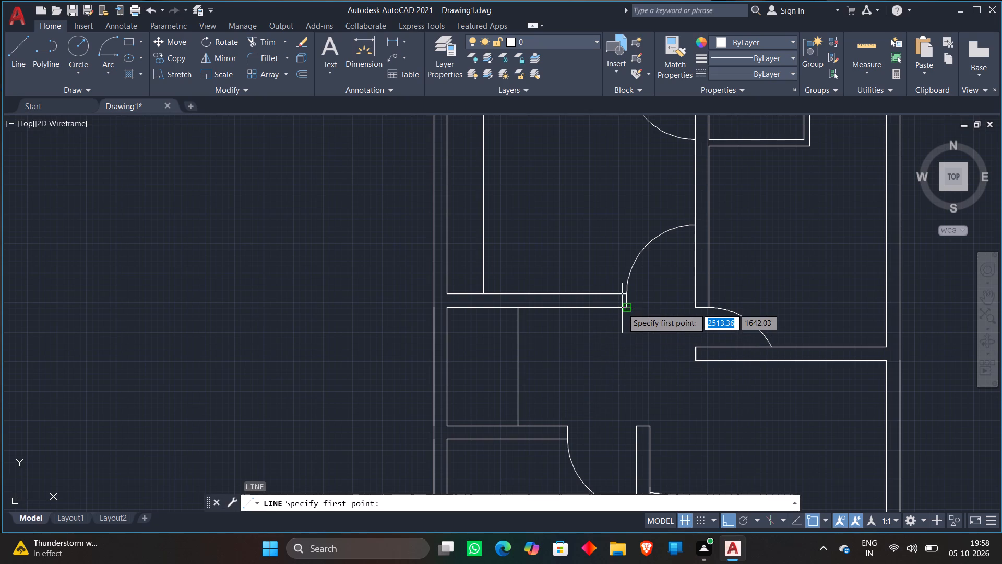
click(622, 309)
middle_drag(618, 394, 652, 234)
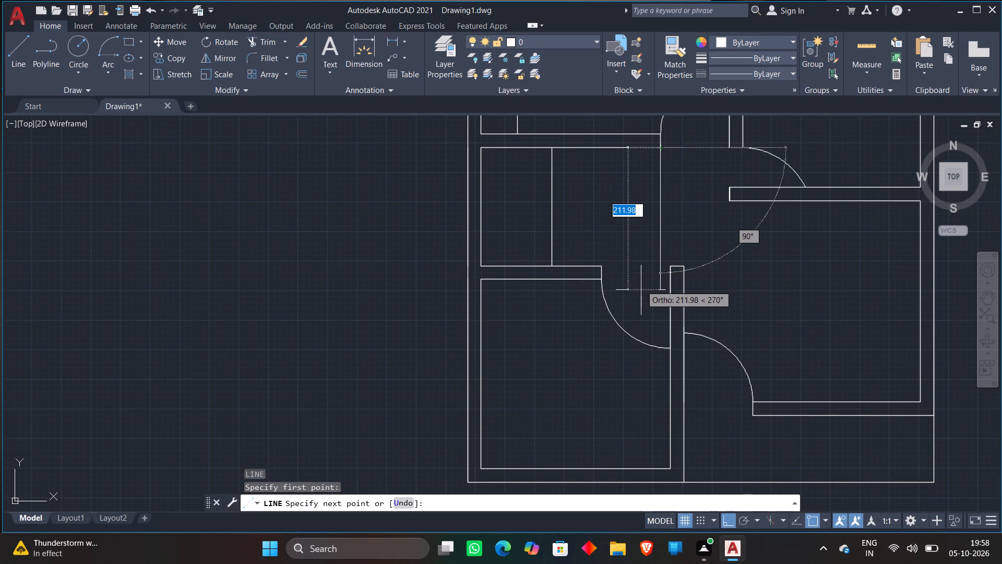
click(641, 290)
key(Escape)
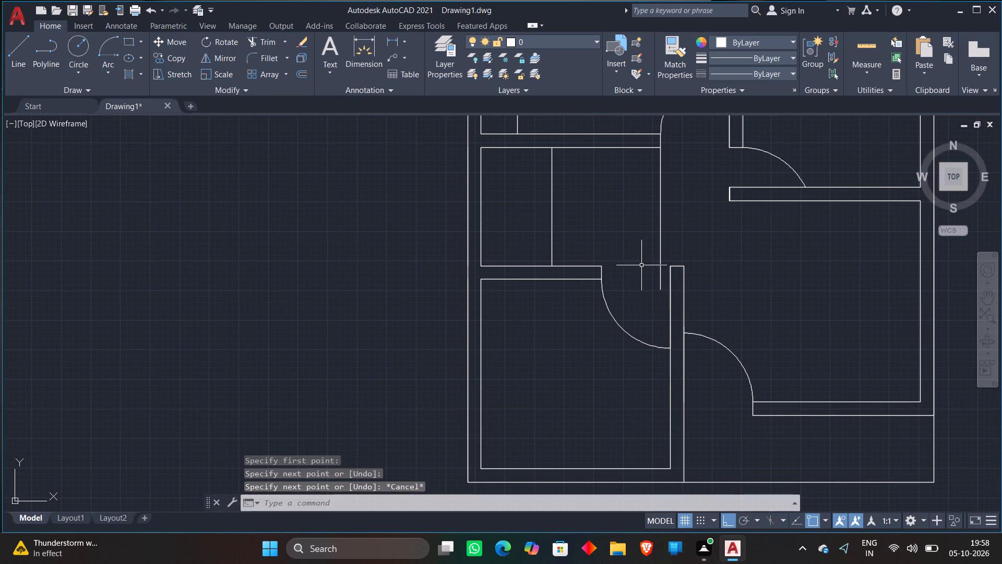
Draw a horizontal line from the upper corner of the lower-left room's top wall end across the new vertical line and past the adjacent wall.
key(l)
key(Return)
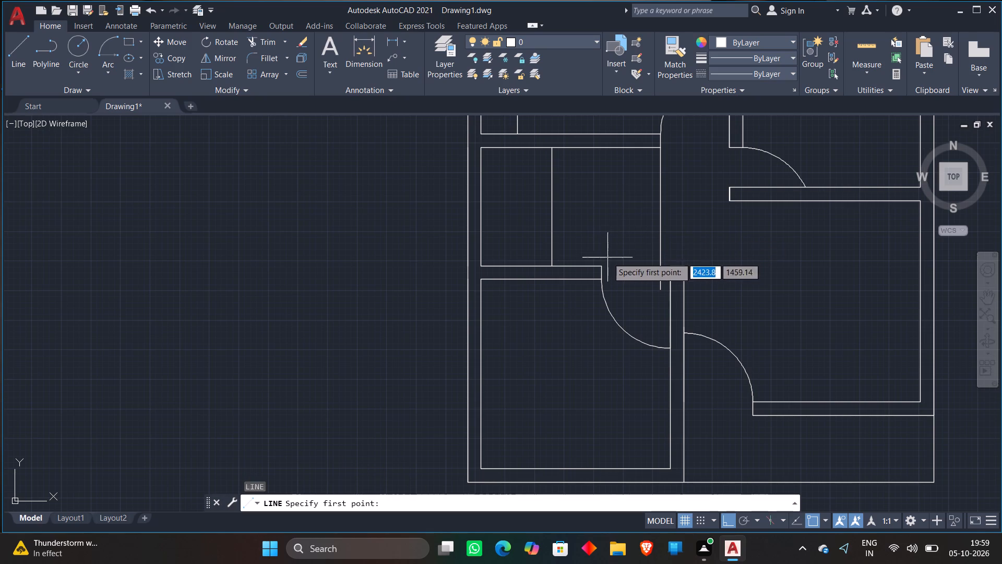
click(606, 261)
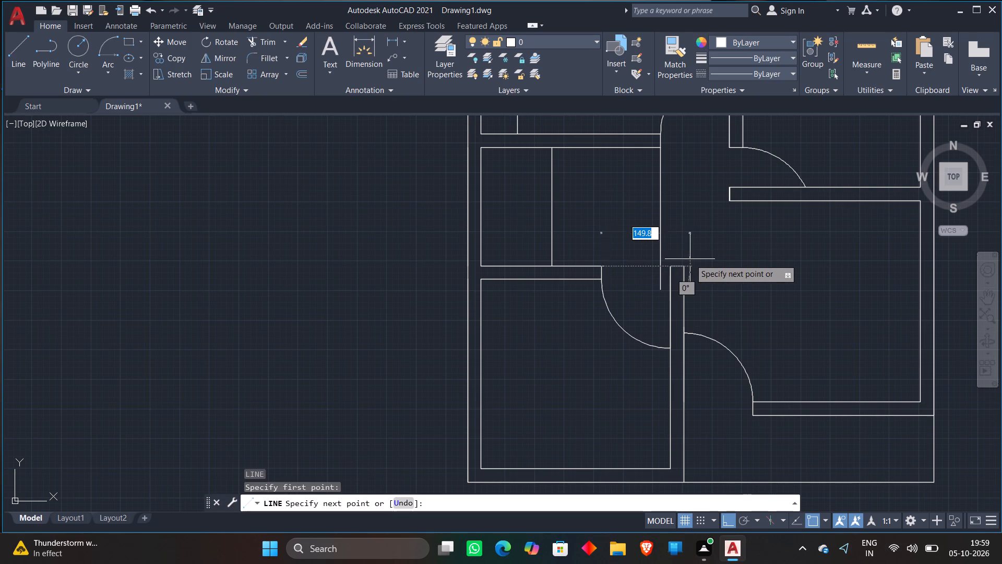
click(705, 258)
key(Escape)
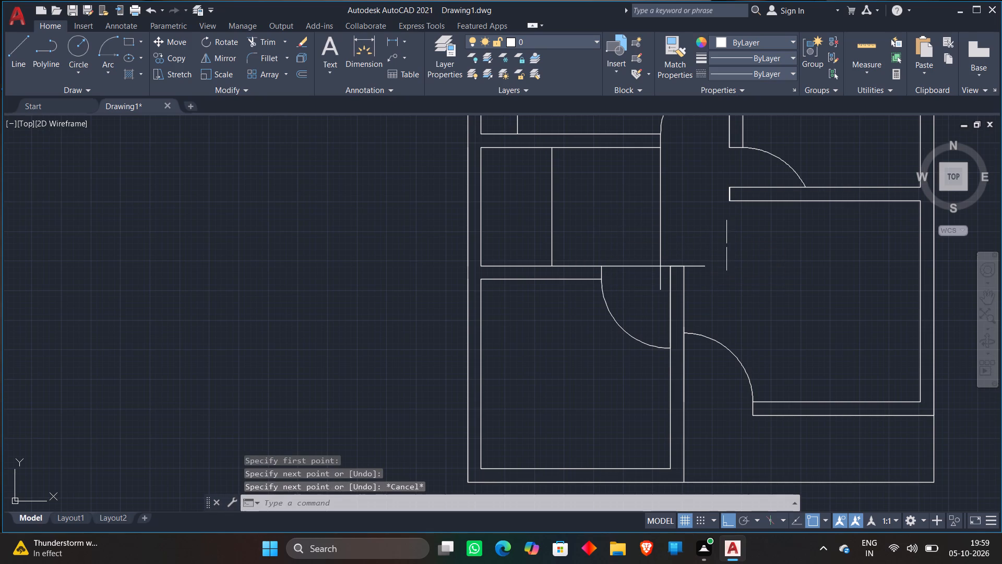
Trim the excess of the new horizontal and vertical lines beyond their crossing to close the middle space as a rectangle.
key(t)
key(r)
key(Return)
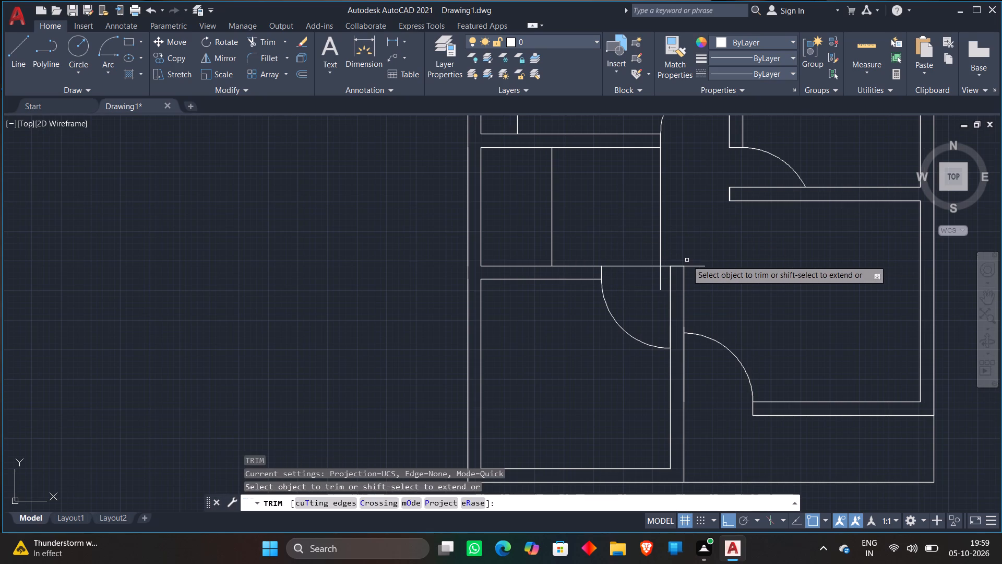
click(693, 265)
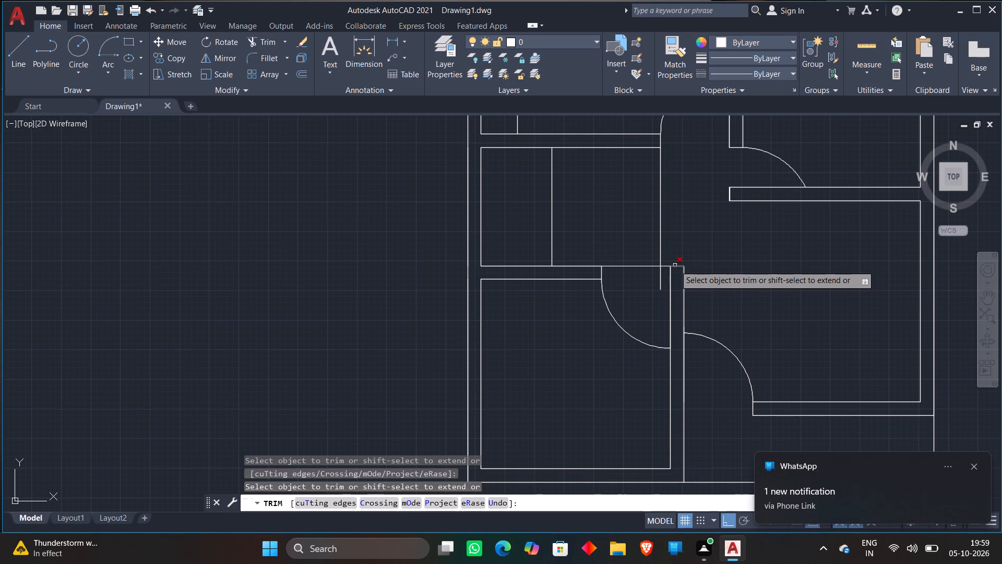
click(675, 265)
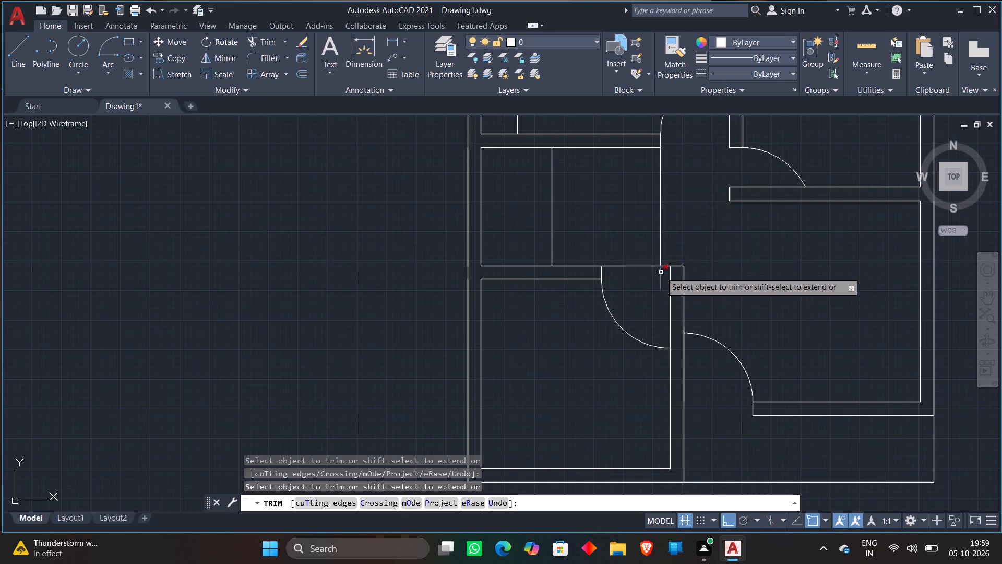
click(661, 272)
click(664, 268)
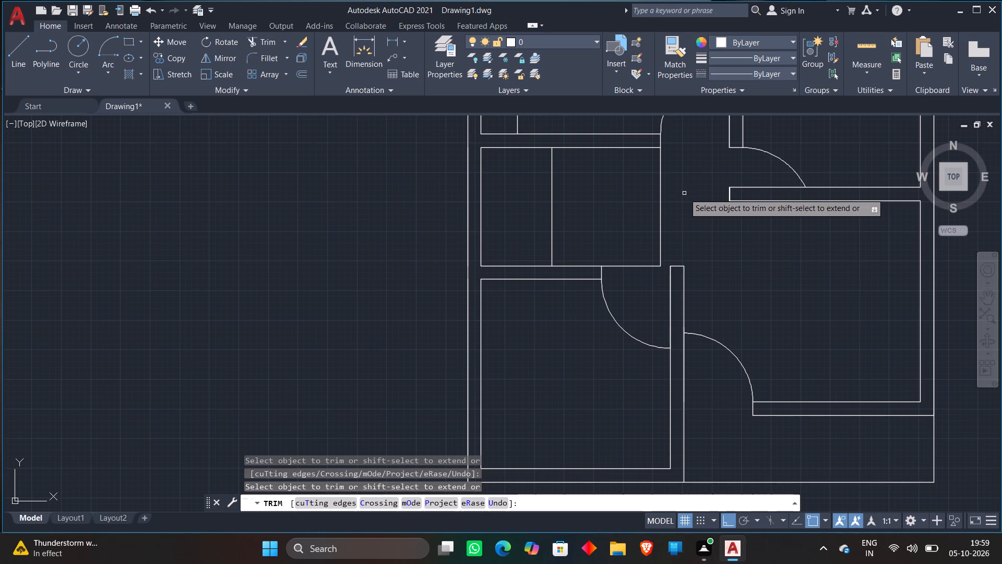
key(Escape)
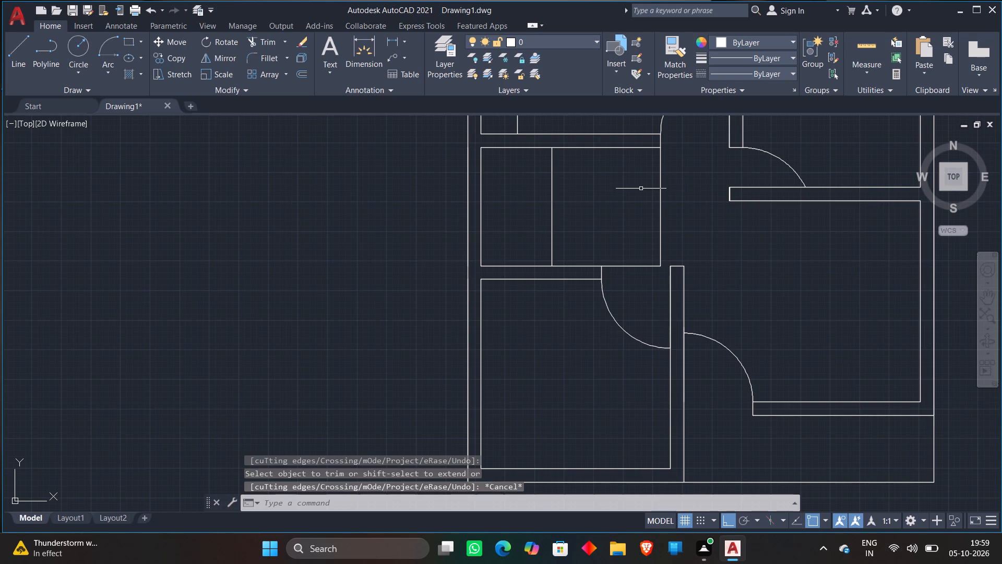
Draw a horizontal line about 252 long from the midpoint of the middle space's new side line leftward across its inner vertical line.
key(l)
key(Return)
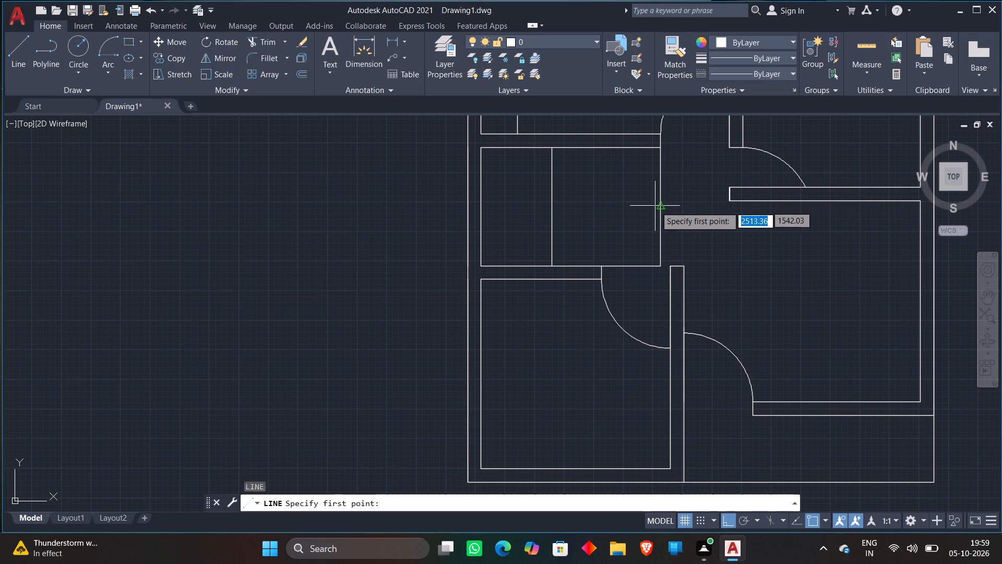
click(658, 207)
click(511, 204)
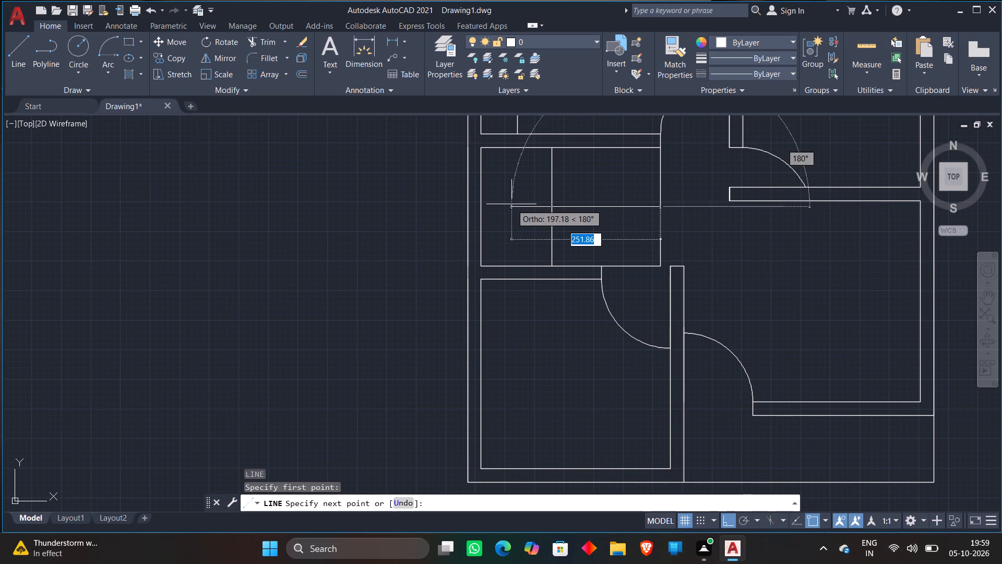
key(Escape)
Trim the part of the middle horizontal line that extends left of the inner vertical line.
key(t)
key(r)
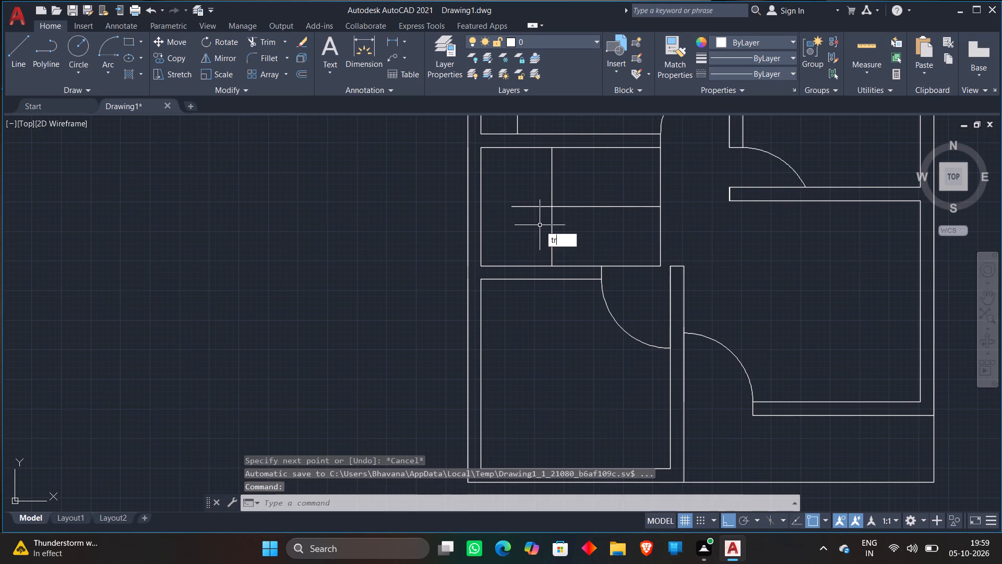
key(Return)
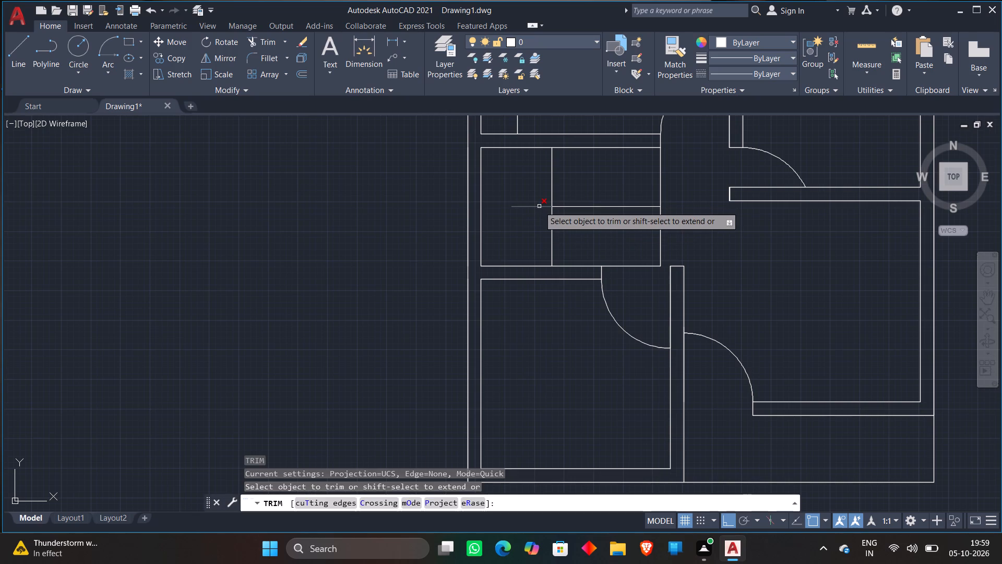
click(539, 206)
key(Escape)
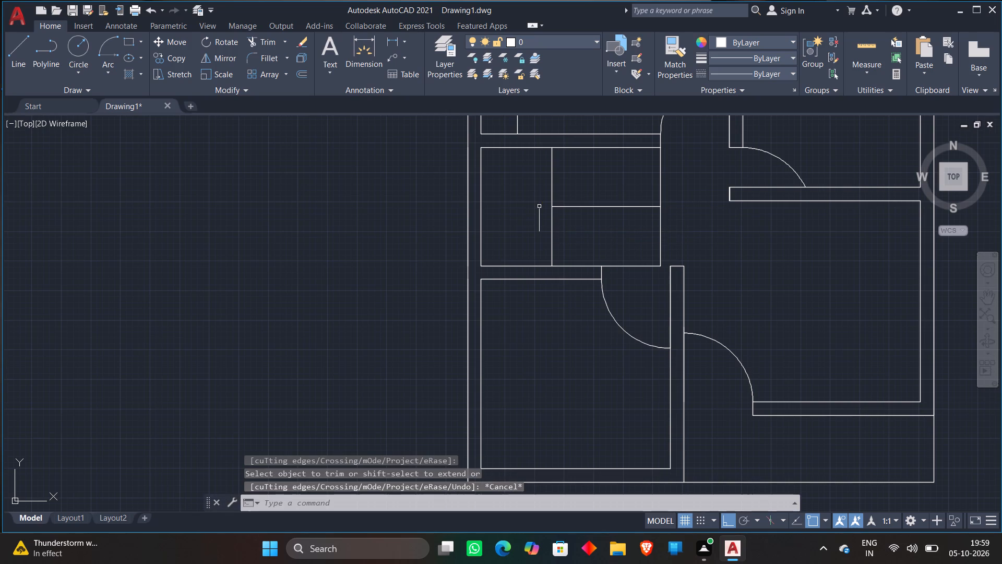
Offset the middle space's inner vertical line five times toward the open side at 30.48 spacing to form stair treads.
key(o)
key(Return)
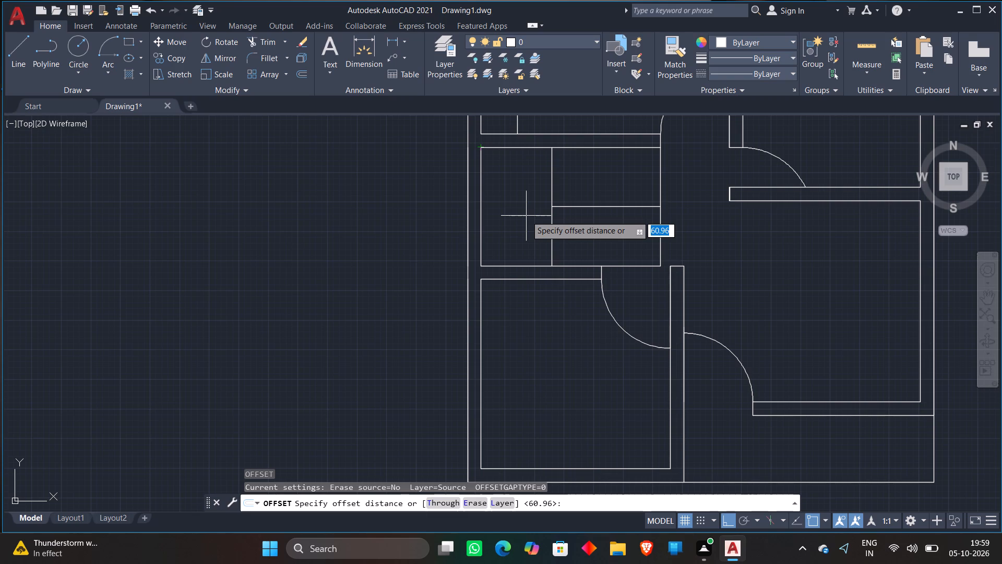
text(30)
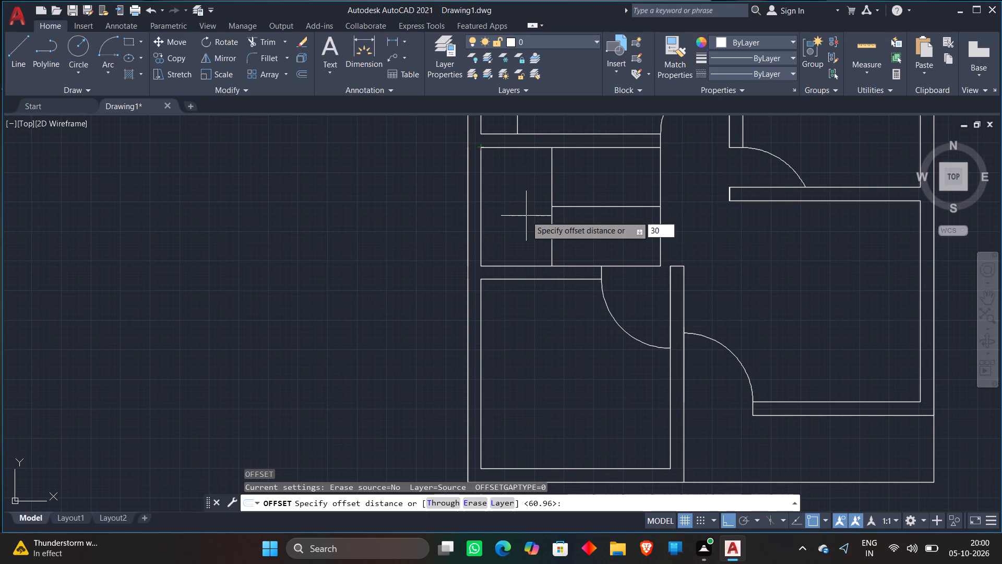
text(.48)
key(Return)
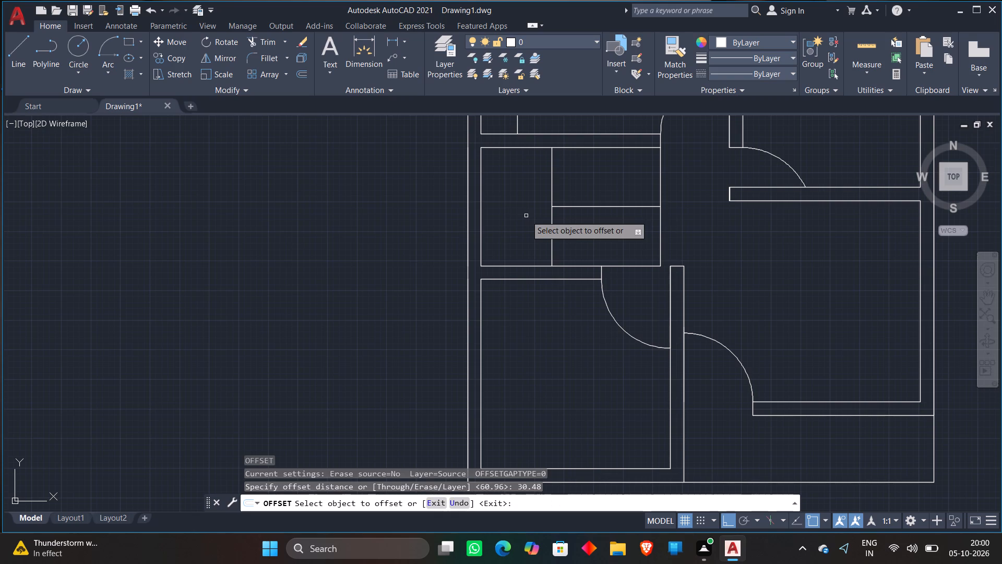
click(553, 202)
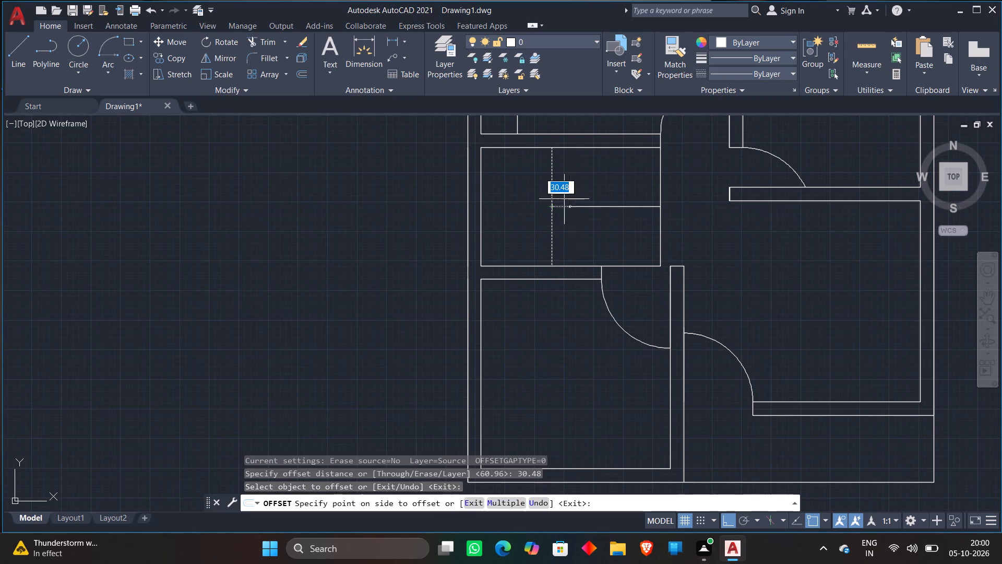
click(567, 199)
click(571, 196)
click(587, 191)
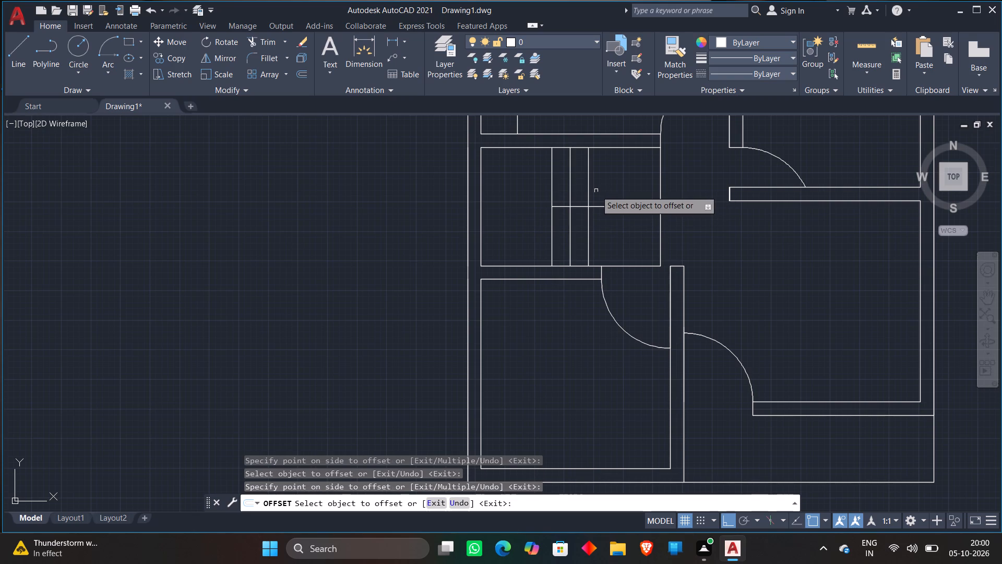
click(589, 191)
click(589, 191)
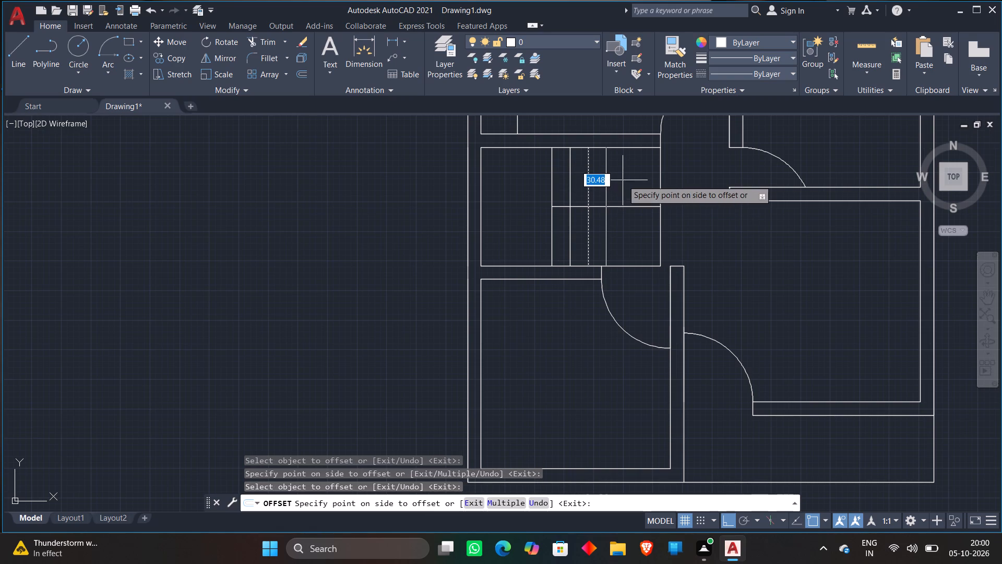
click(623, 180)
click(605, 189)
click(623, 186)
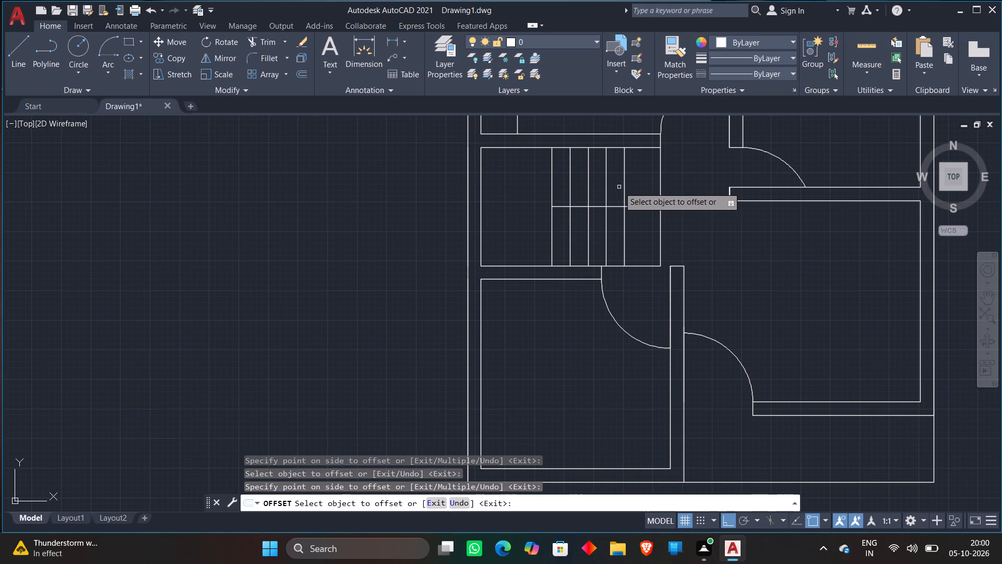
click(624, 186)
click(640, 183)
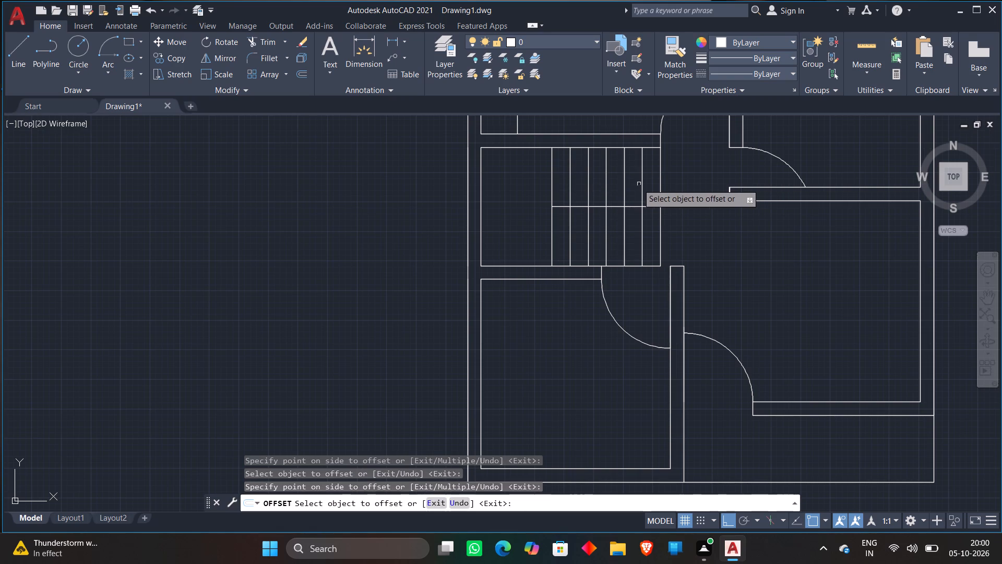
key(Escape)
Trim the lower stair flight beyond its third new tread line, removing the outer treads, side line and bottom line there.
text(tr)
key(Return)
click(668, 228)
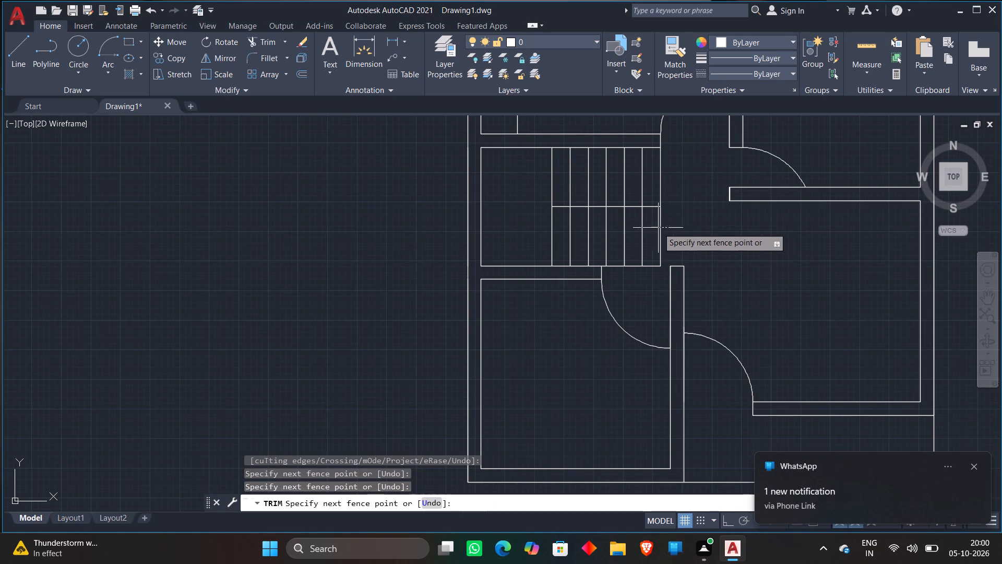
click(612, 231)
click(625, 266)
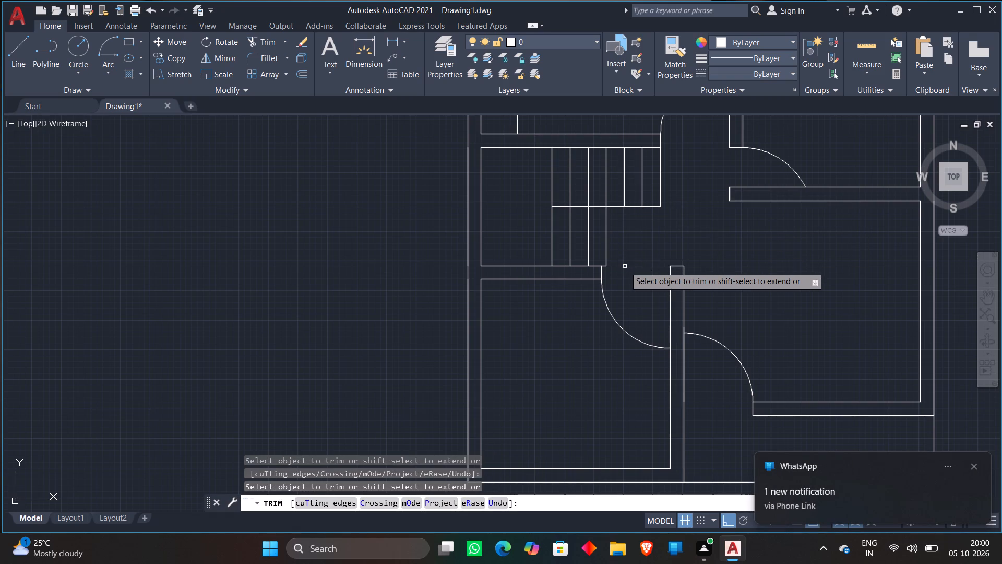
key(Escape)
Open DesignCenter and browse the en-us DesignCenter samples to the blocks of Home - Space Planner.dwg.
scroll(634, 240, down, 1)
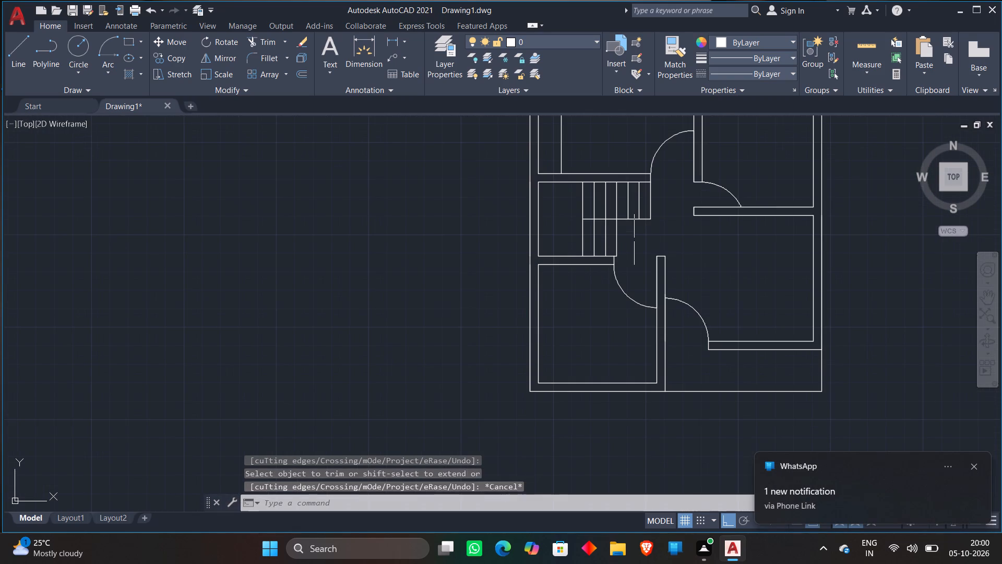
scroll(569, 221, down, 1)
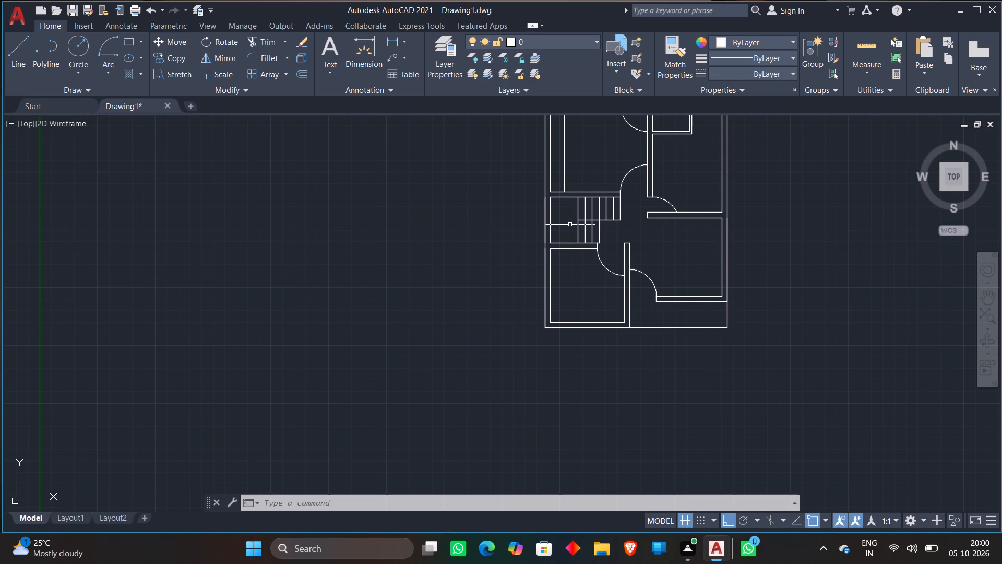
scroll(528, 329, down, 1)
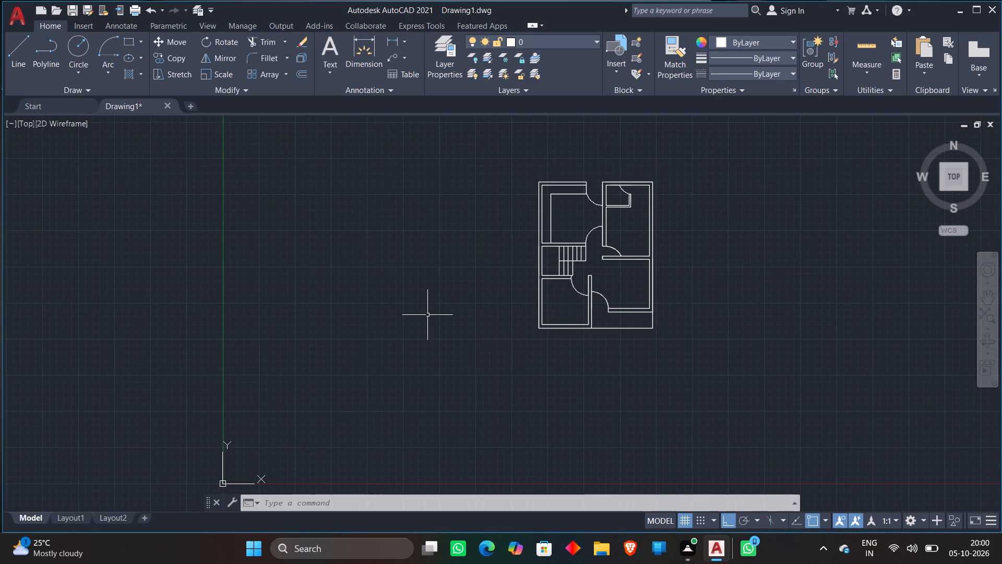
text(dc)
key(Return)
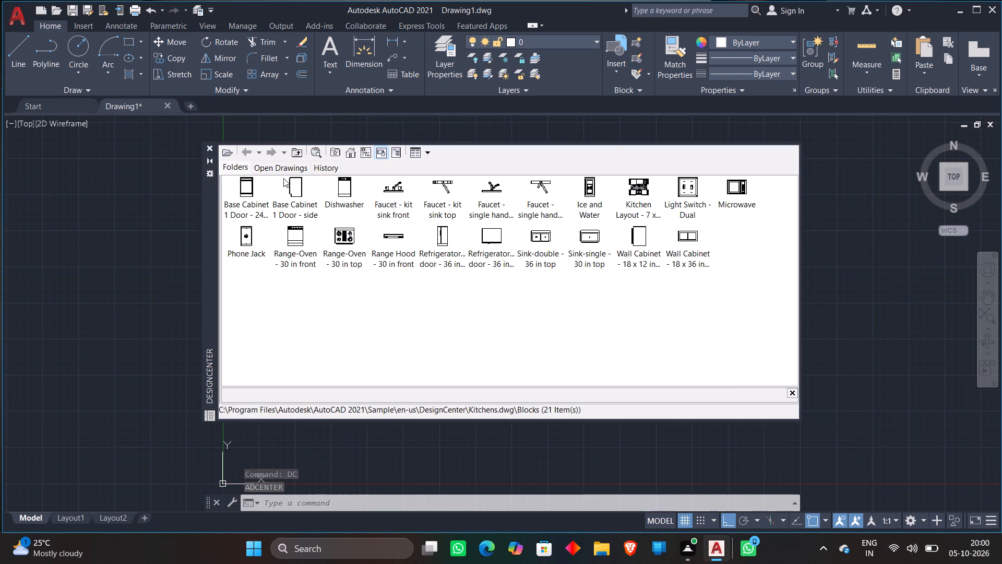
click(245, 151)
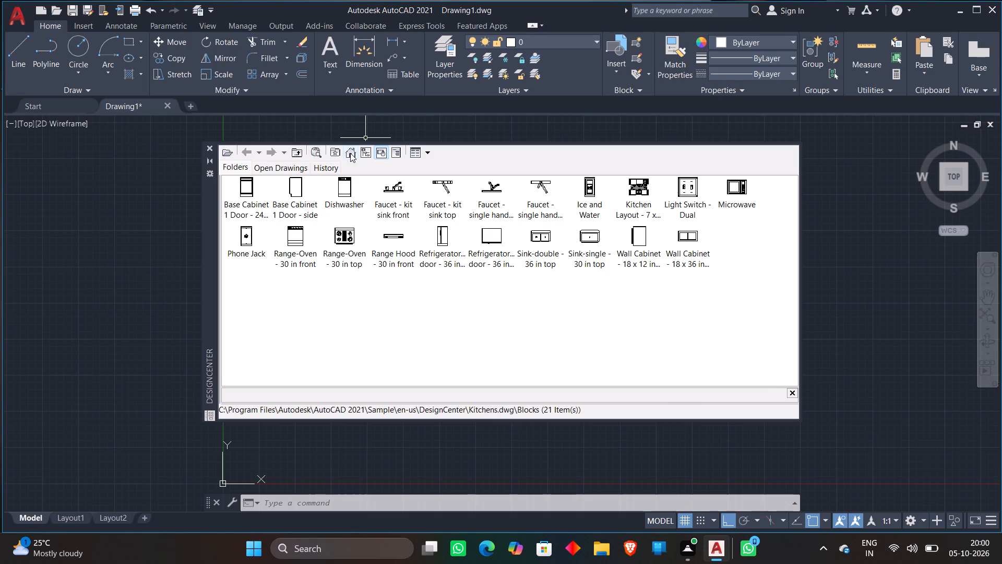
click(350, 153)
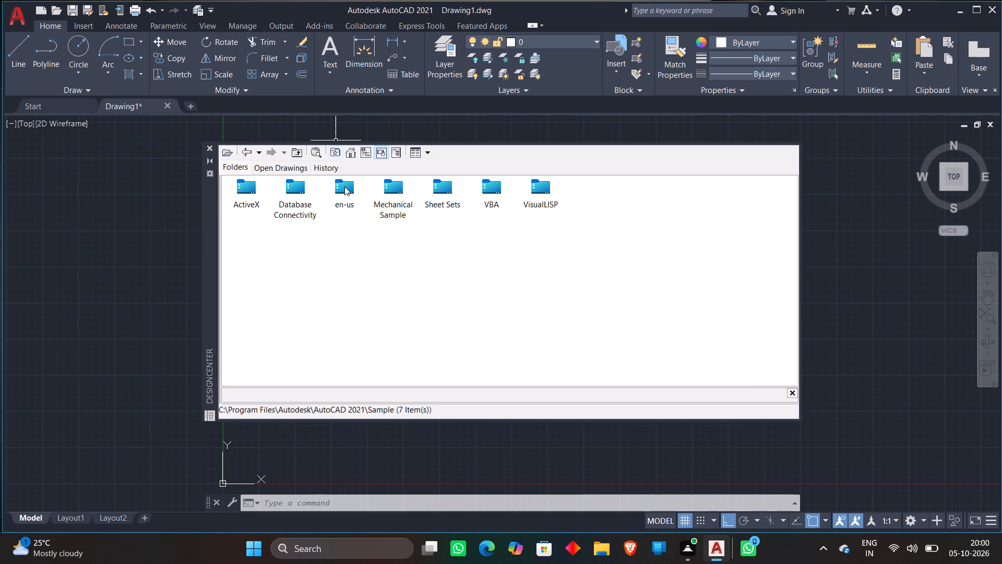
click(344, 186)
double_click(344, 186)
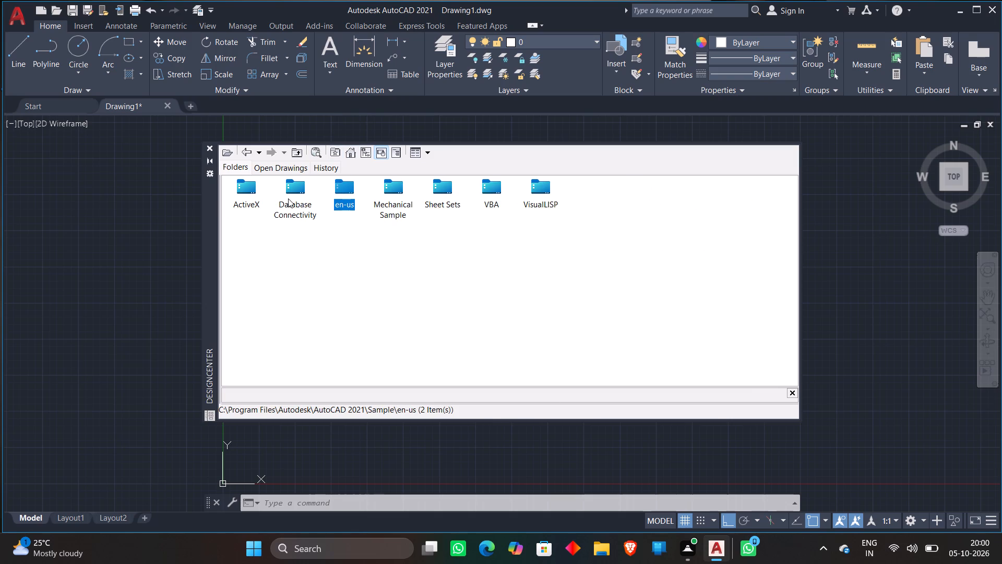
double_click(254, 191)
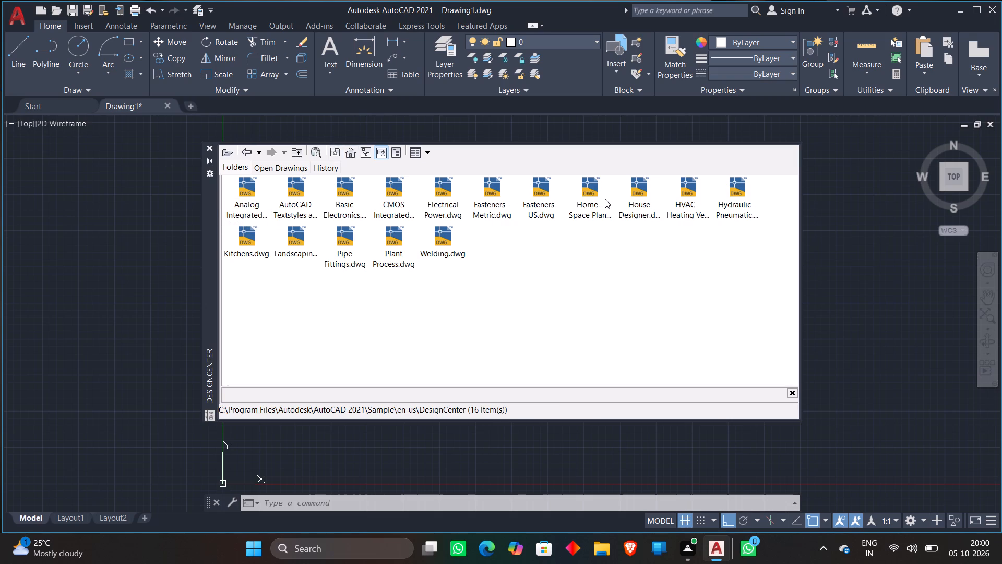
double_click(593, 199)
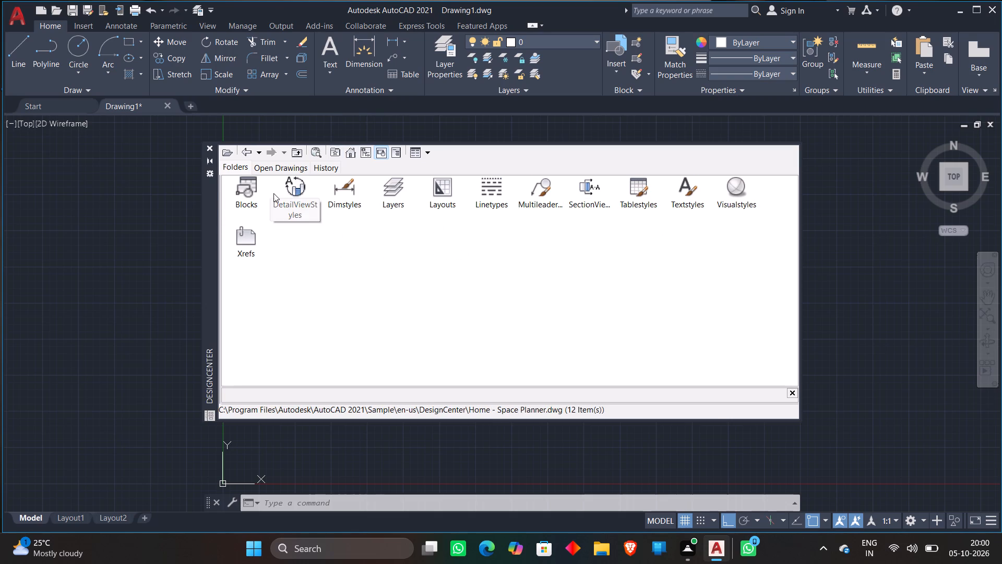
double_click(253, 186)
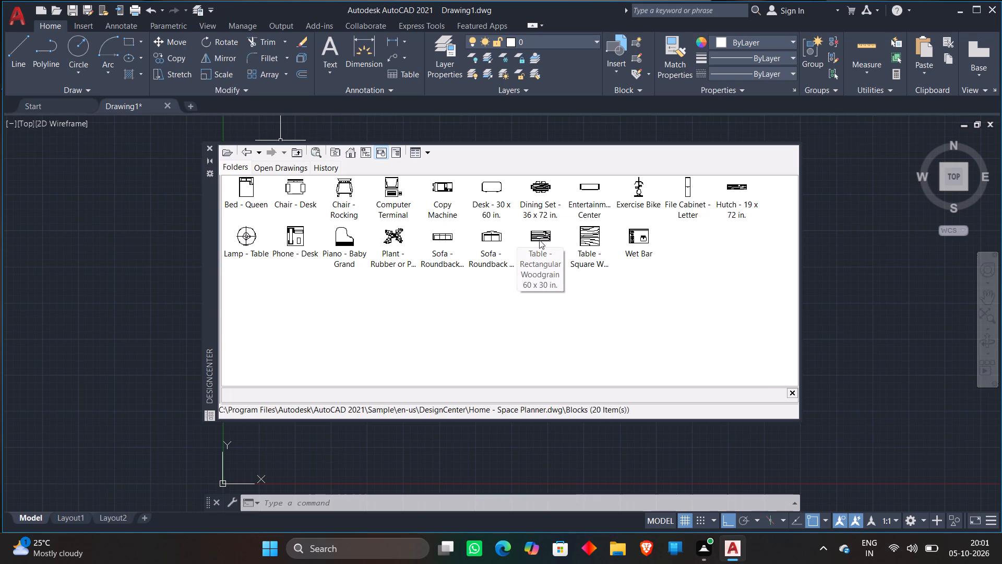
Insert the Dining Set - 36 x 72 in. block at scale 1 and angle 0 in the empty area right of the plan.
double_click(539, 195)
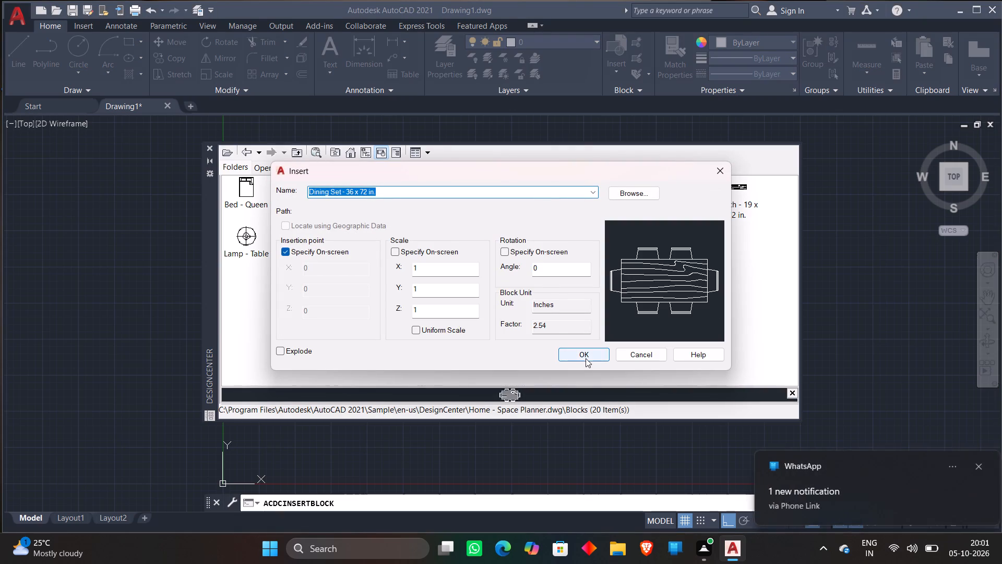
click(586, 358)
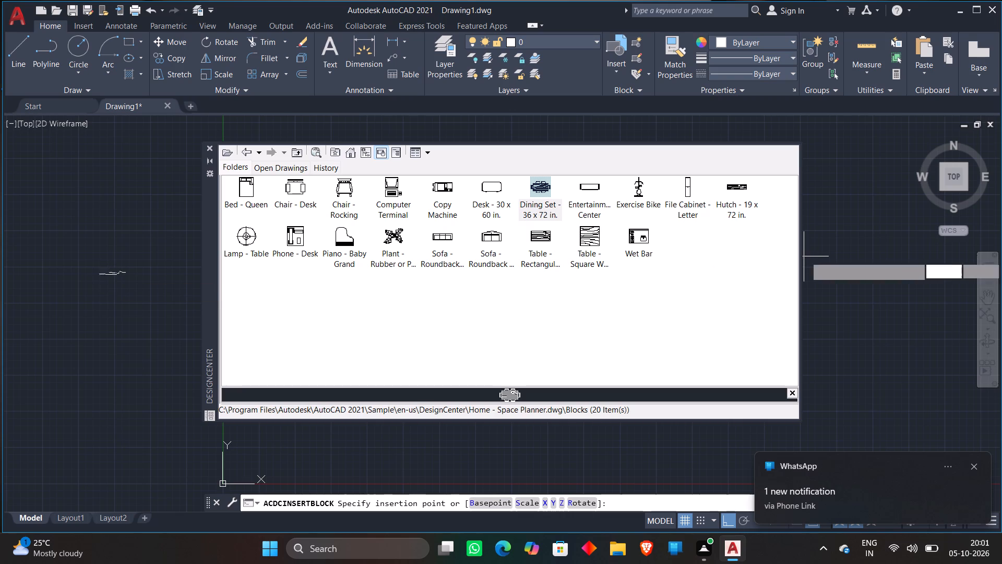
click(822, 251)
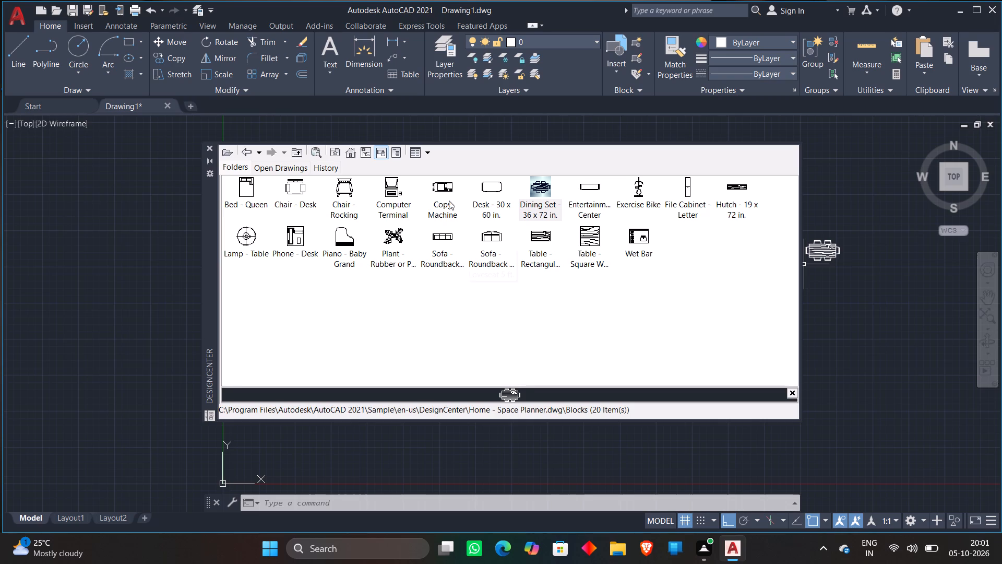
Insert the Bed - Queen block at scale 1 and angle 0 just below the dining set outside the plan.
double_click(247, 187)
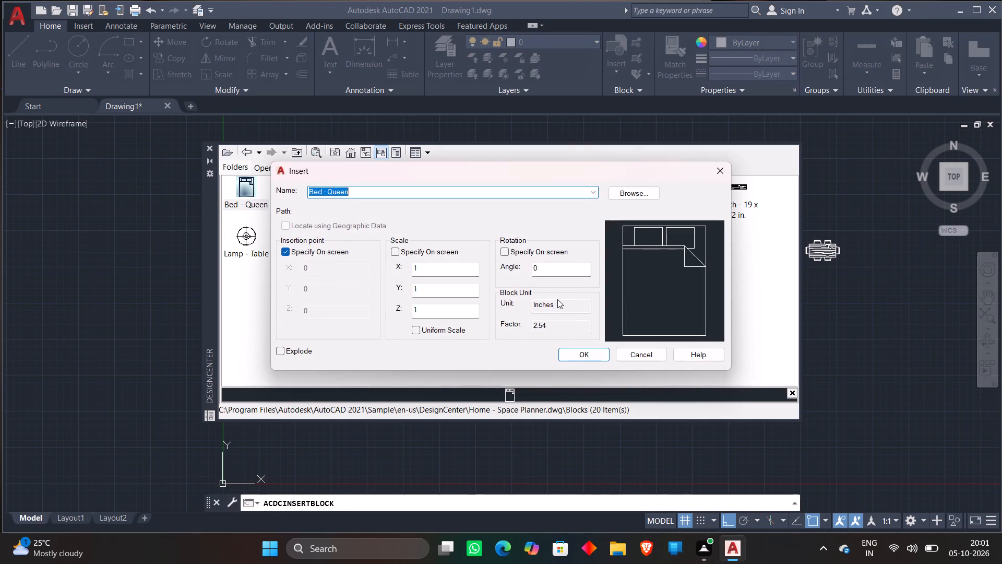
click(580, 358)
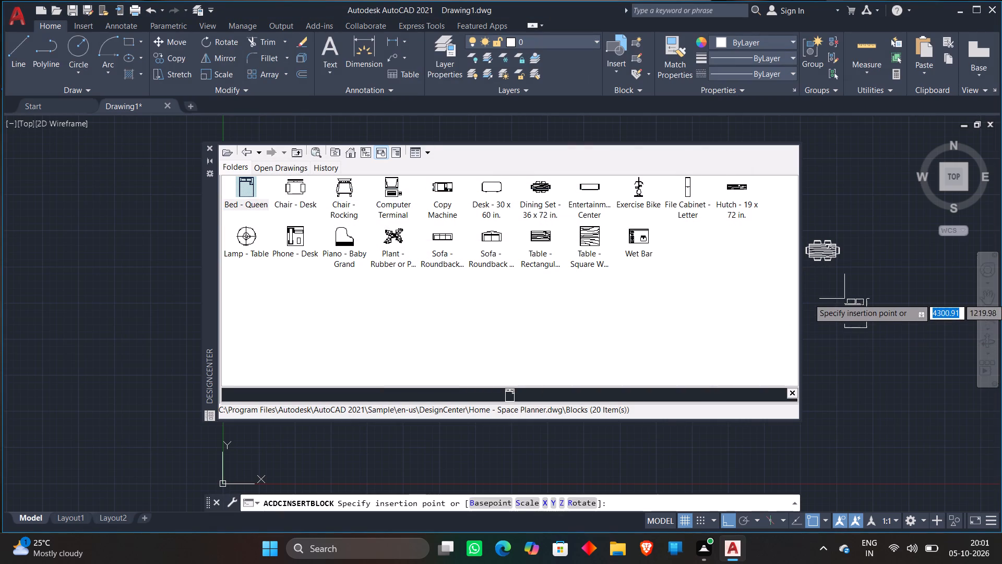
click(844, 298)
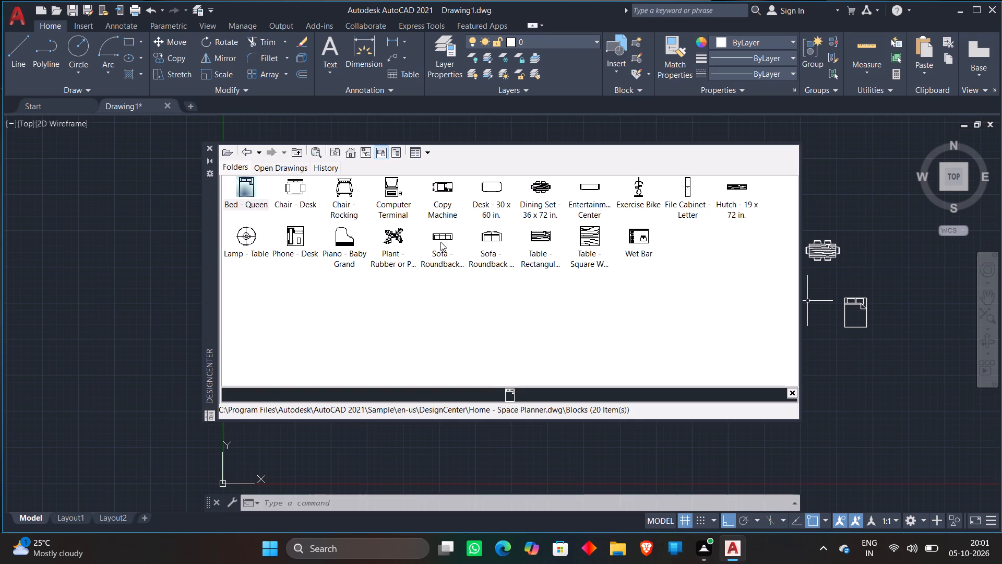
Insert the Sofa - Roundback 7 ft. block at scale 1 and angle 0 below and to the right of the bed.
double_click(440, 242)
click(591, 356)
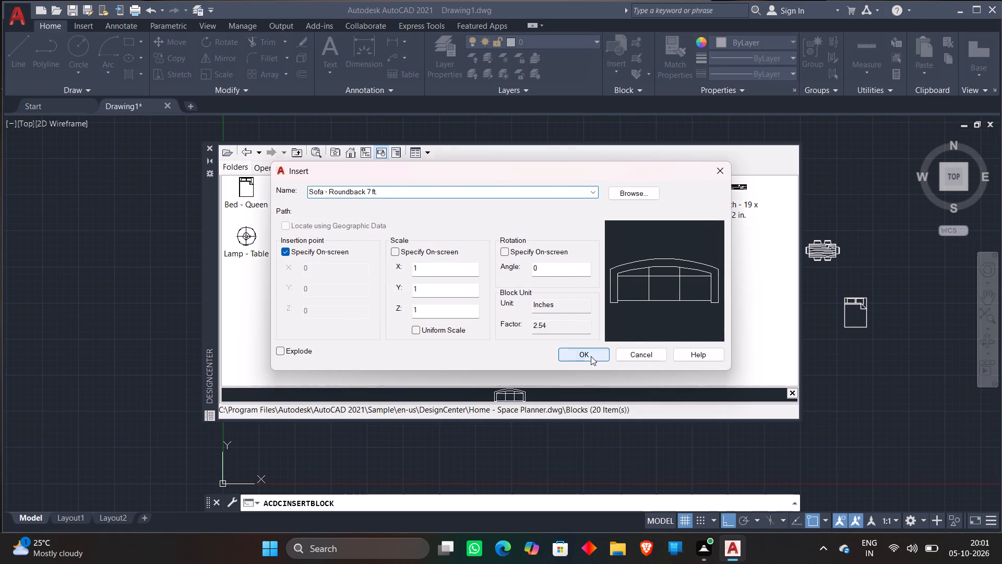
click(899, 361)
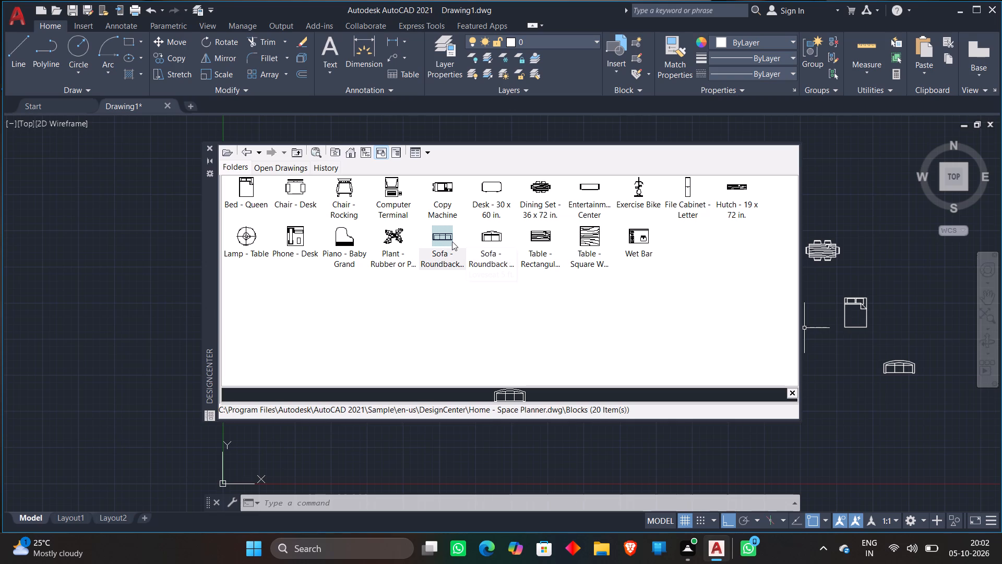
Insert the Sofa - Roundback Loveseat 5 ft. block at scale 1 and angle 0 beside the dining set.
double_click(491, 236)
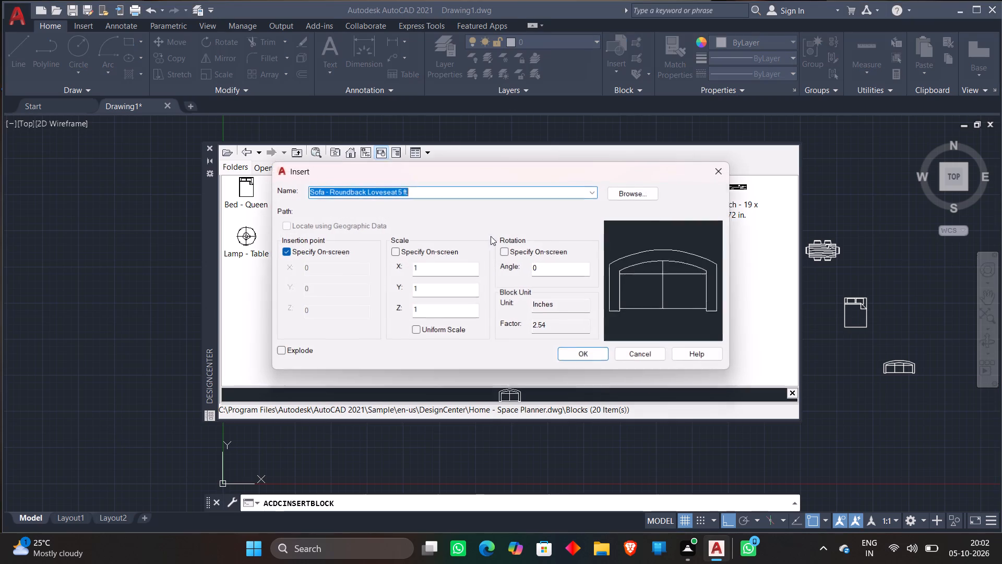
click(581, 355)
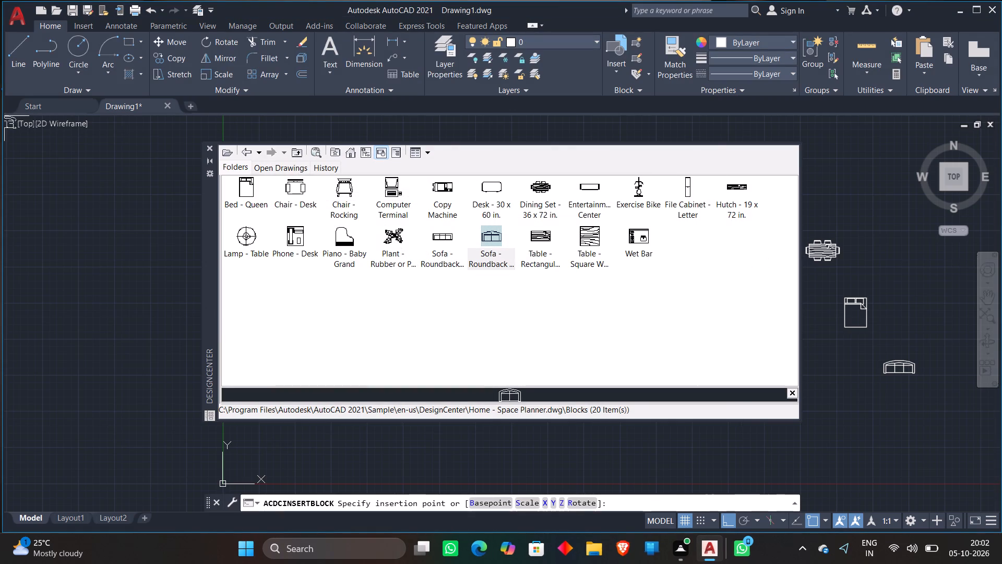
click(879, 239)
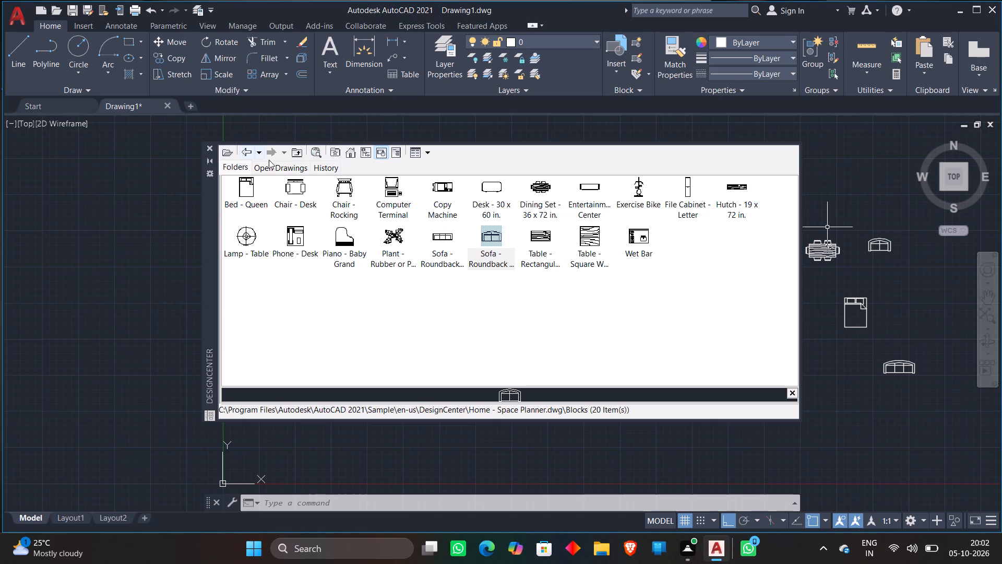
Insert the Sink-double - 36 in top block from Kitchens.dwg at scale 1 and angle 0 beside the bed outside the plan.
click(244, 149)
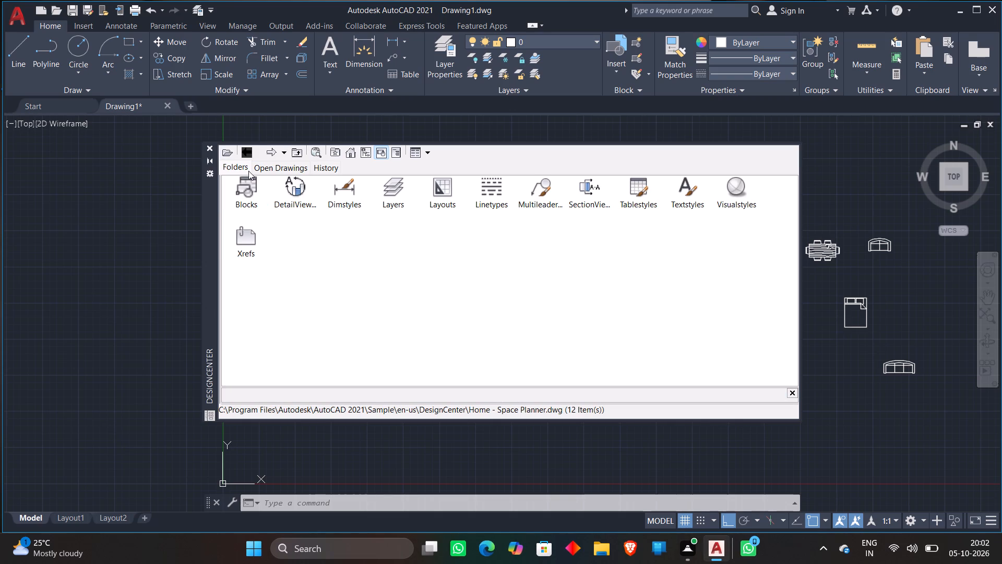
click(246, 154)
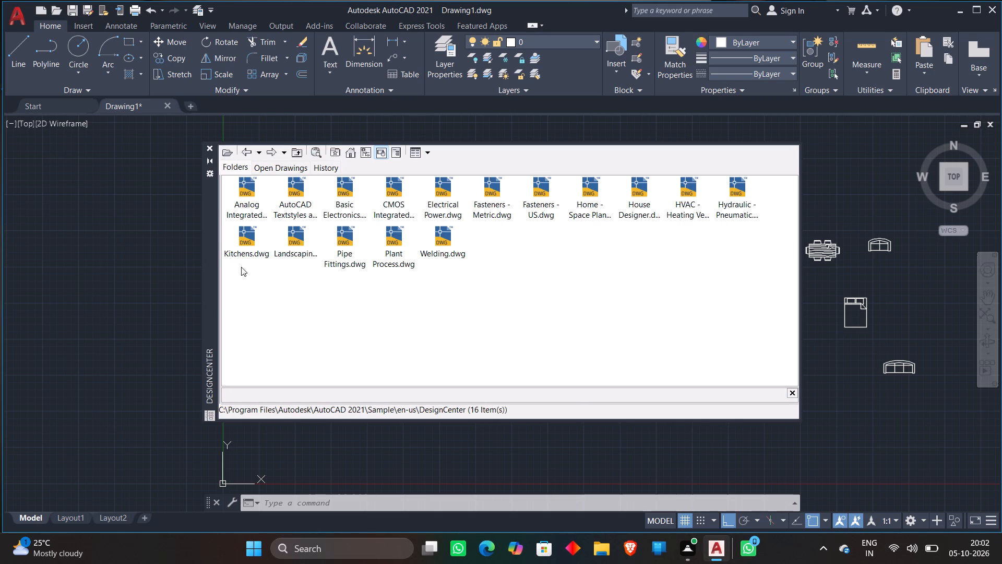
double_click(248, 236)
double_click(243, 196)
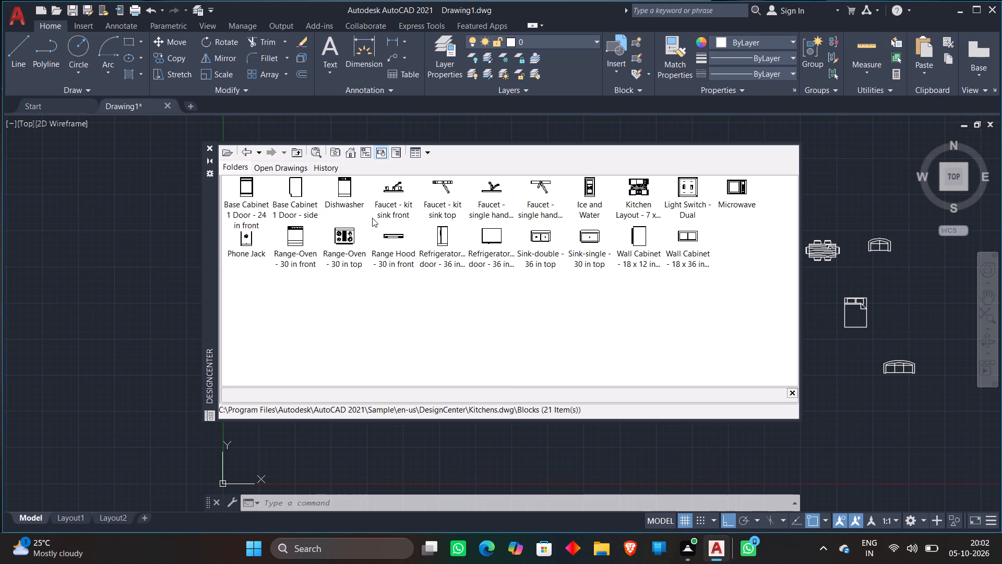
double_click(544, 236)
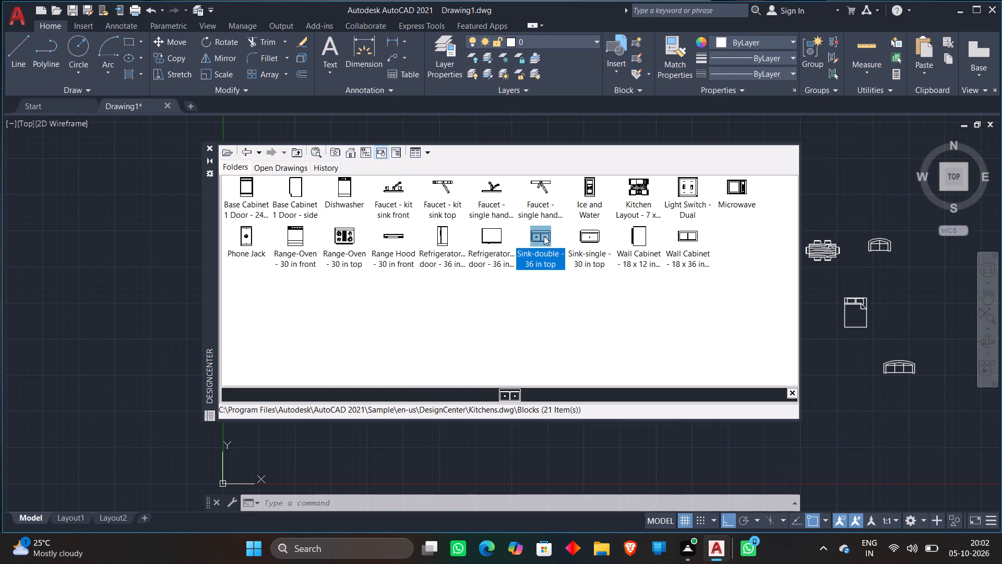
click(582, 358)
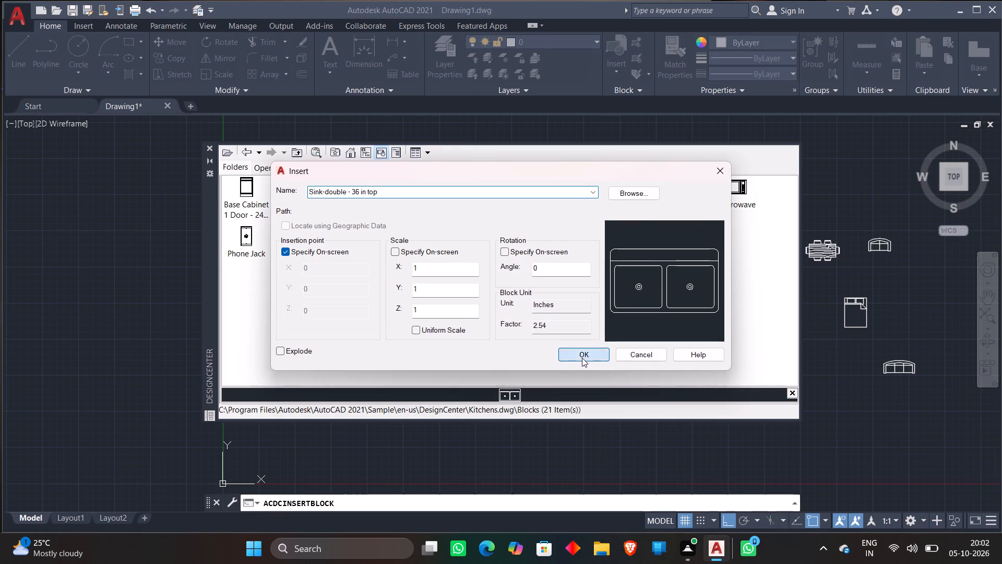
click(548, 245)
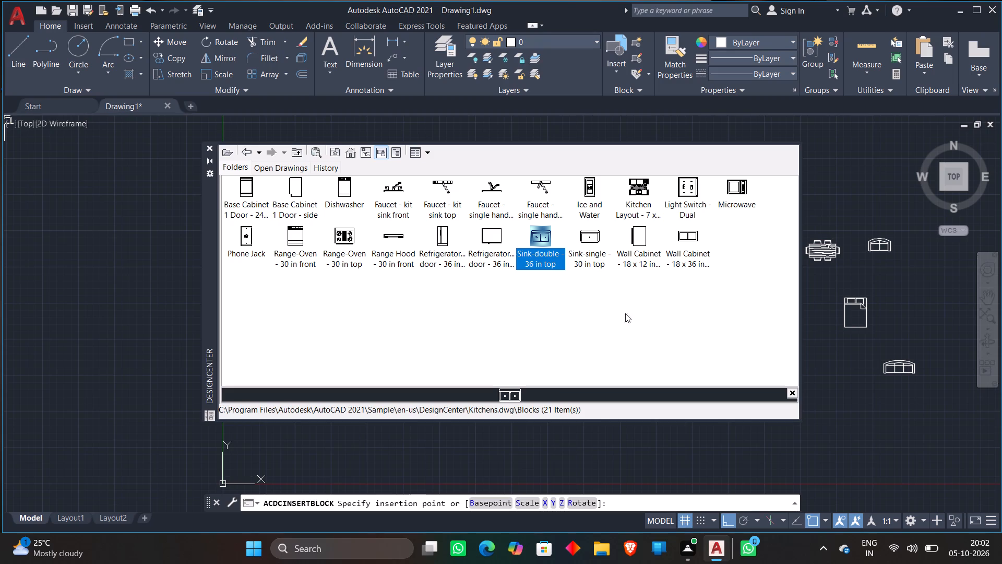
double_click(530, 242)
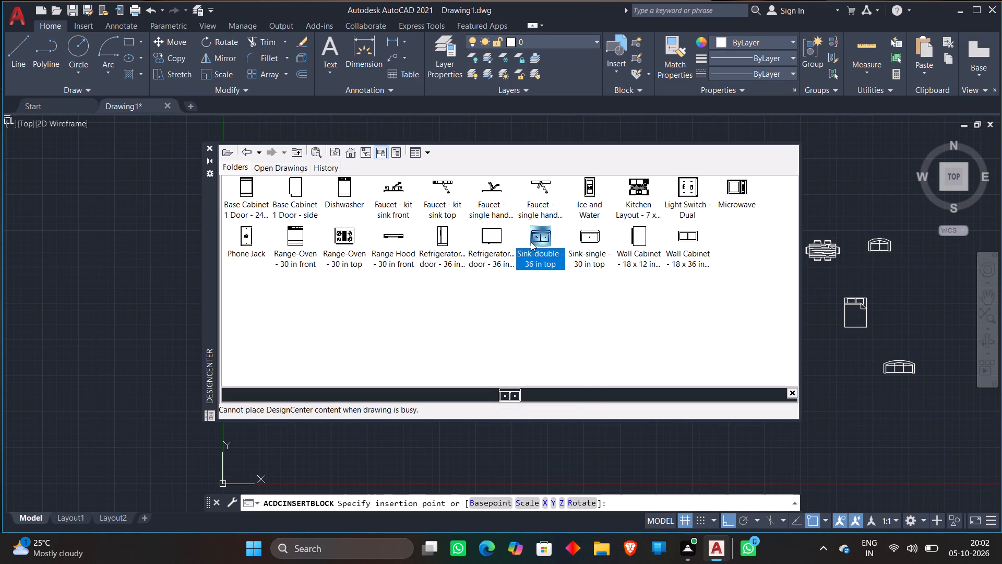
double_click(543, 233)
click(904, 297)
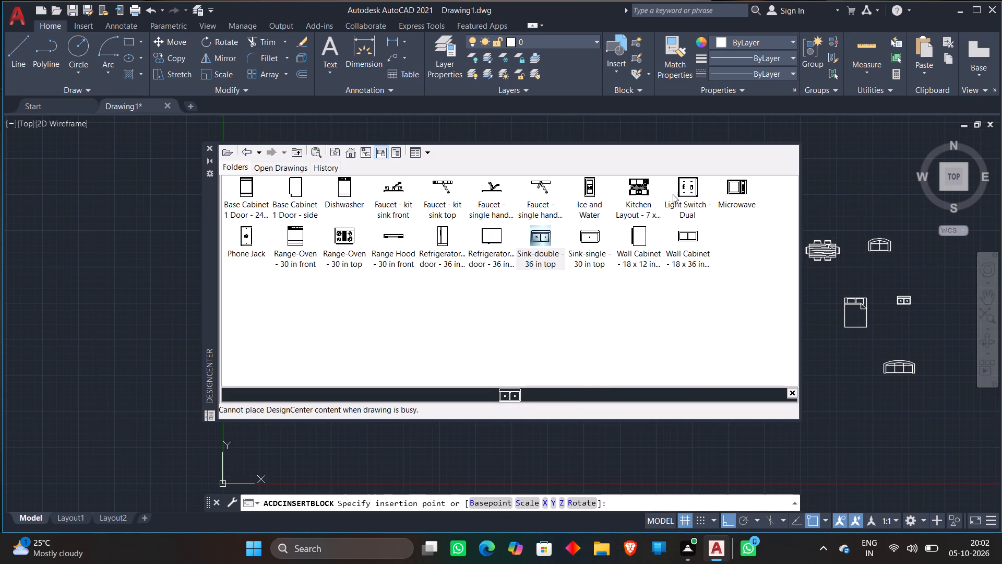
Insert the Range-Oven - 30 in top block at scale 1 and angle 0 below the 7 ft sofa and close DesignCenter.
double_click(349, 240)
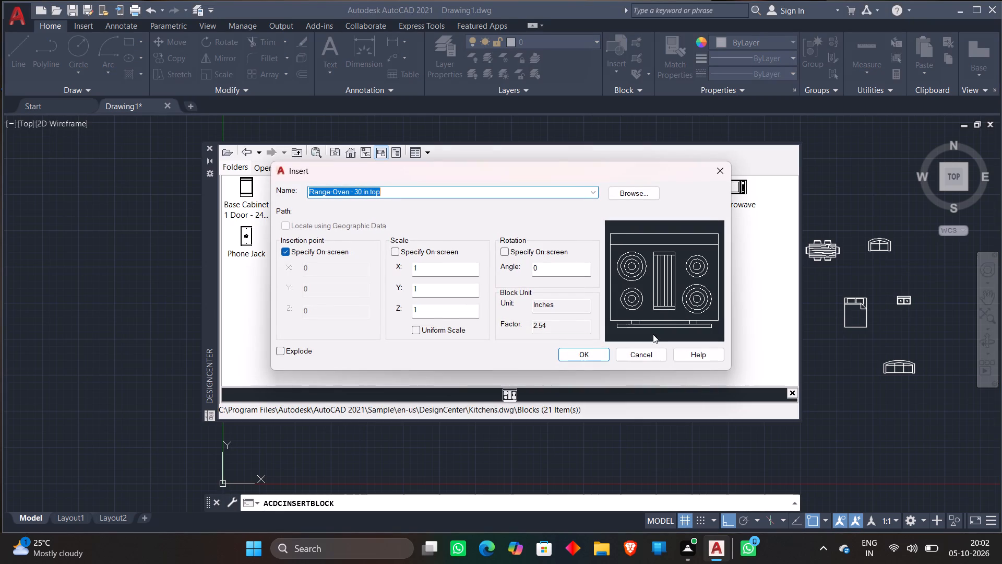
click(572, 355)
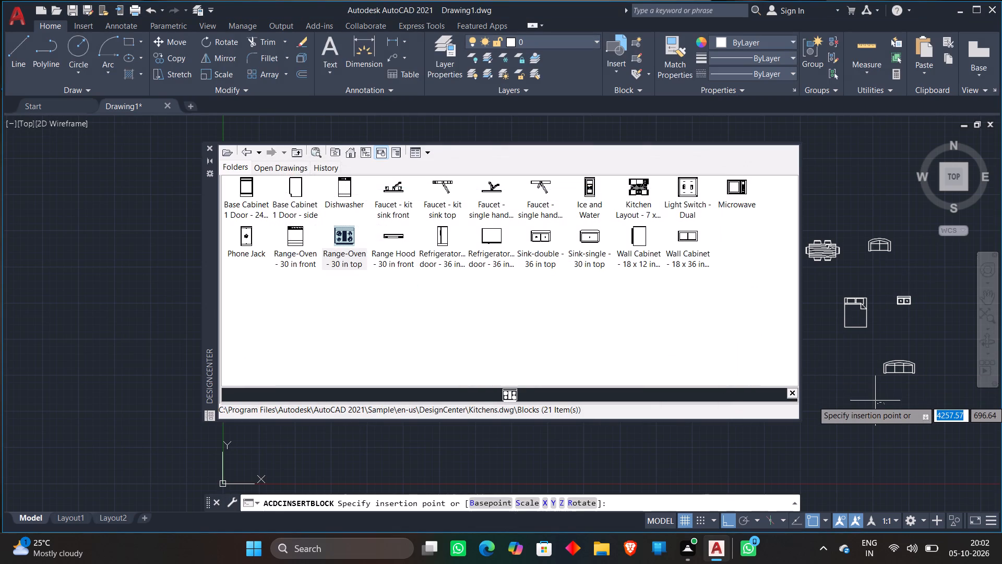
click(875, 406)
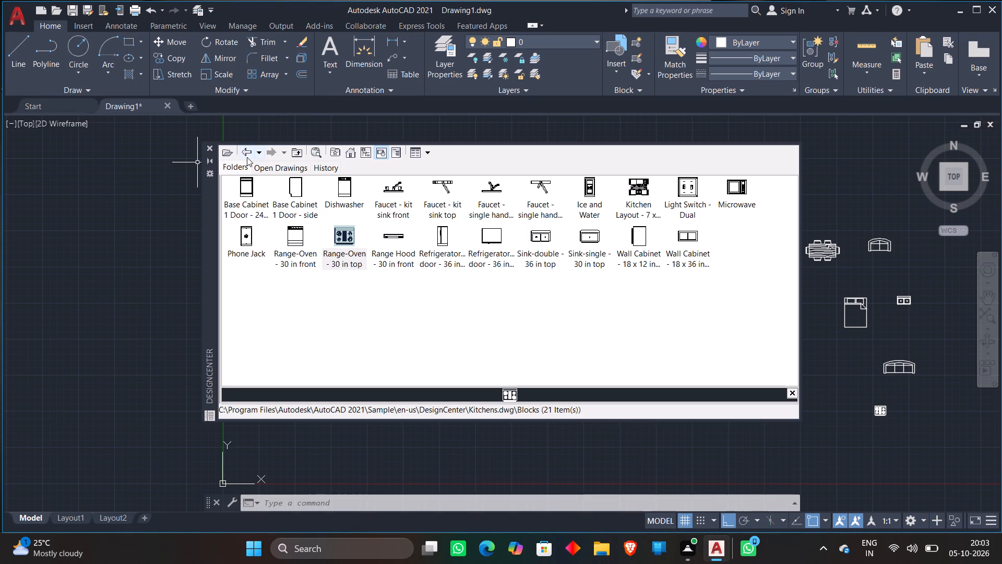
click(213, 149)
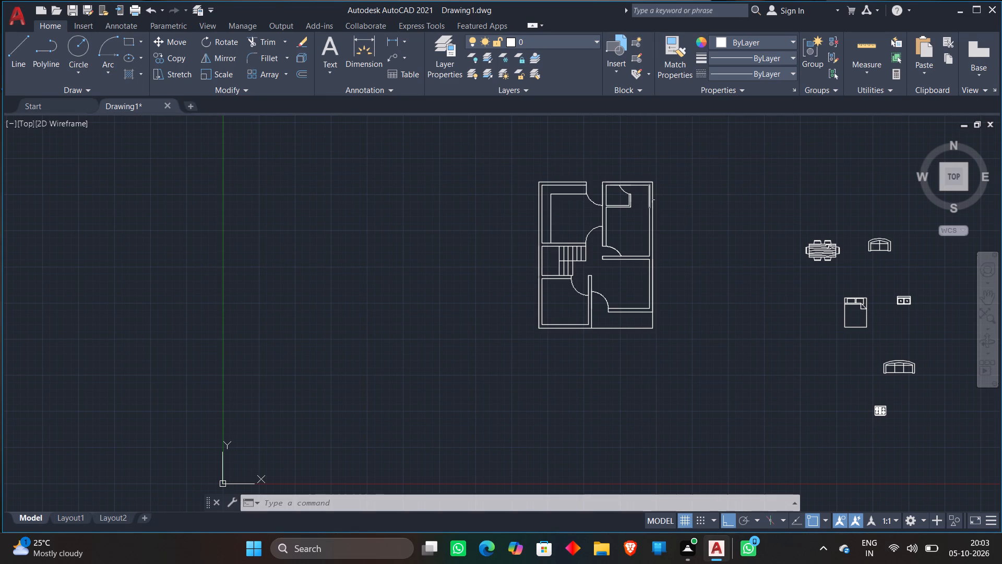
Move the dining set into the plan's lower-right room, near its bottom wall.
middle_drag(695, 217, 534, 217)
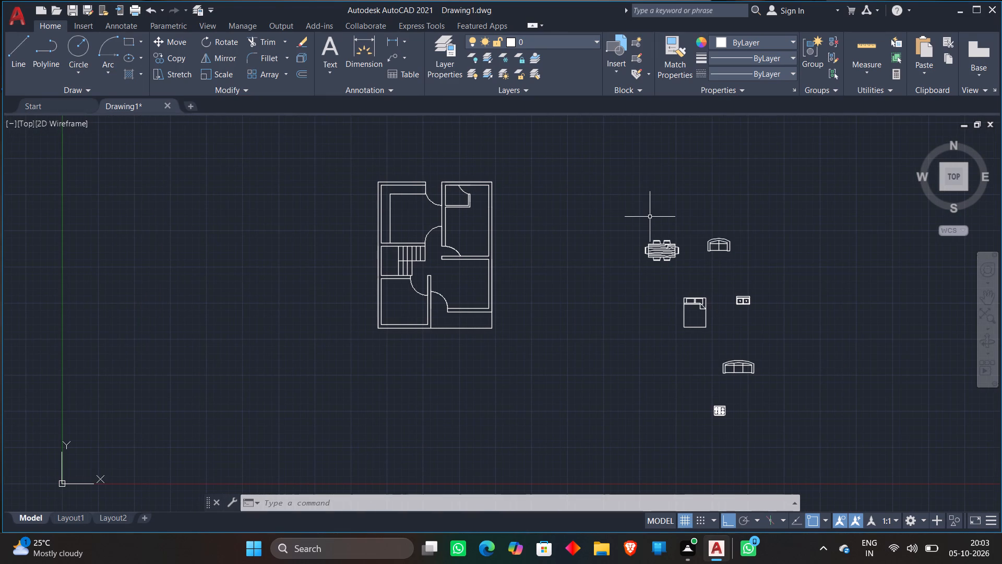
click(622, 234)
click(689, 275)
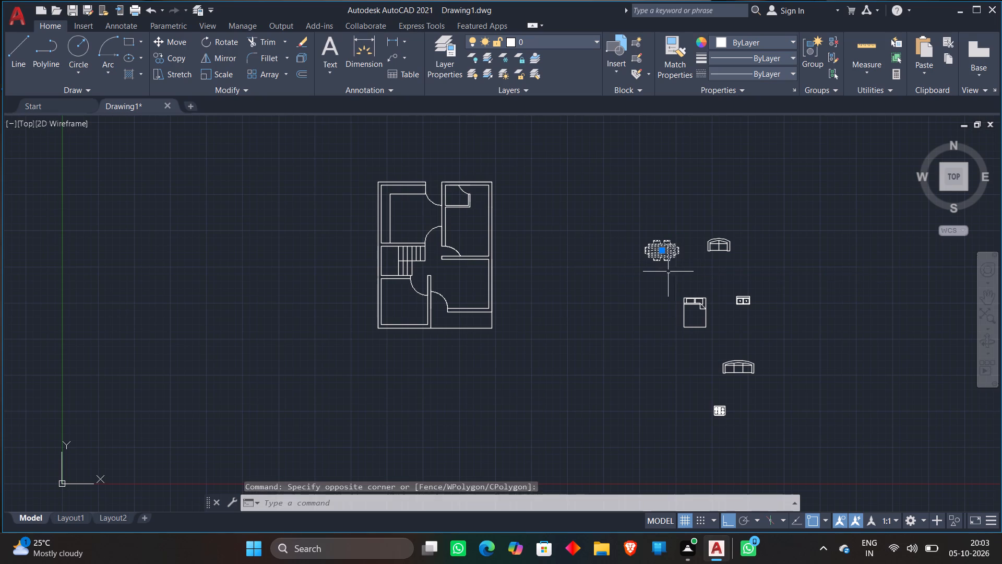
right_click(657, 272)
click(673, 302)
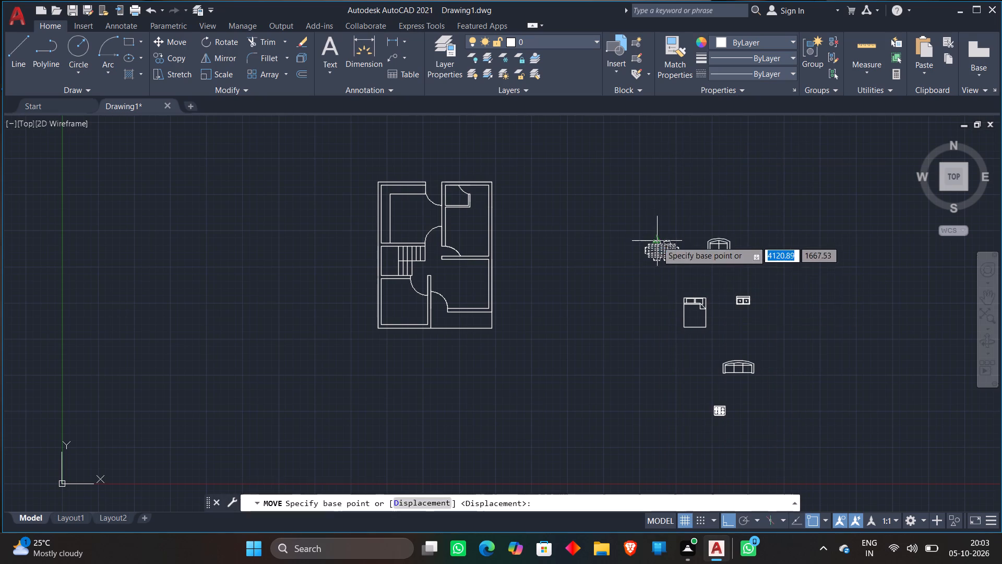
click(657, 241)
scroll(460, 288, up, 3)
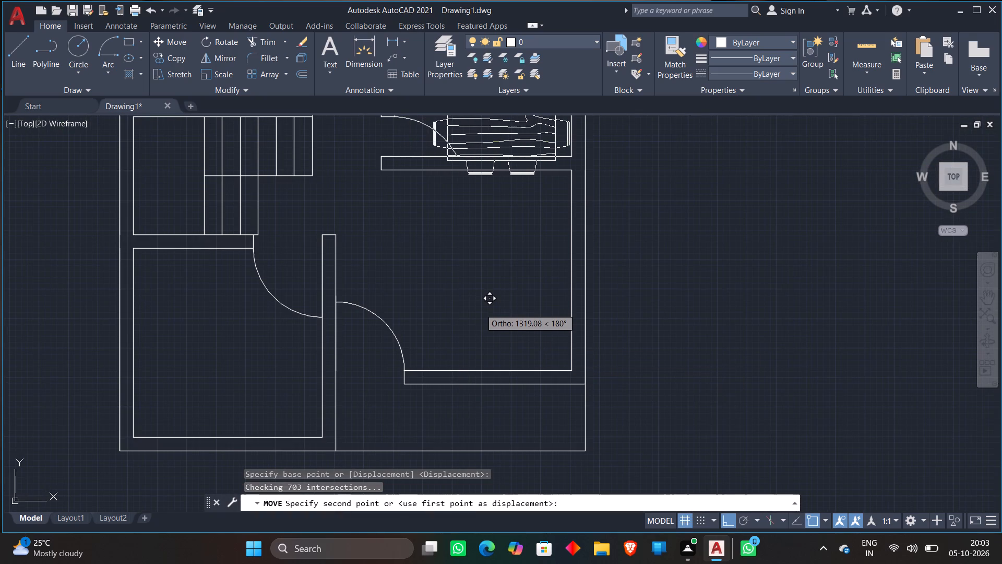
key(F8)
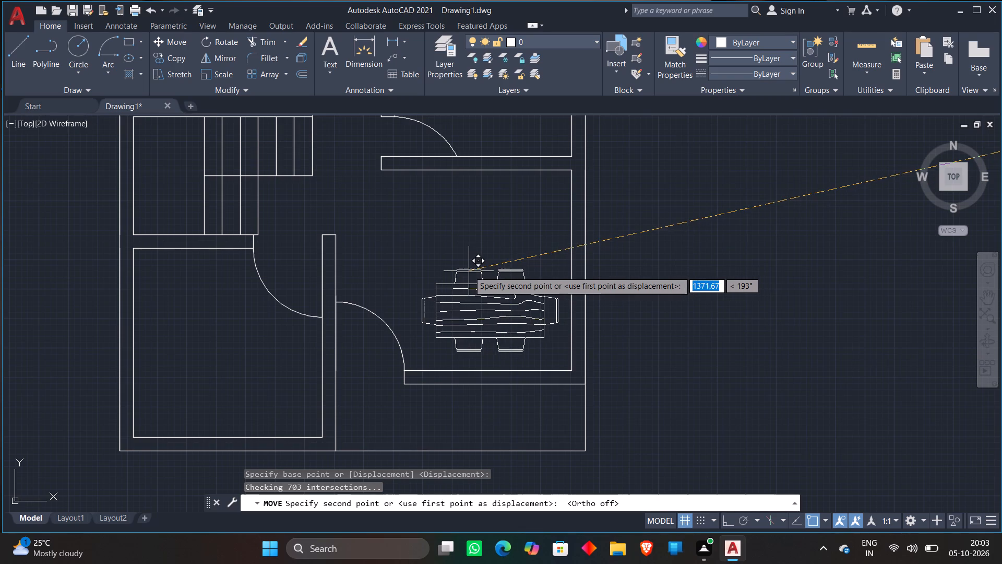
click(469, 271)
Scale the dining set down freehand to a little over half its size.
click(480, 297)
right_click(480, 296)
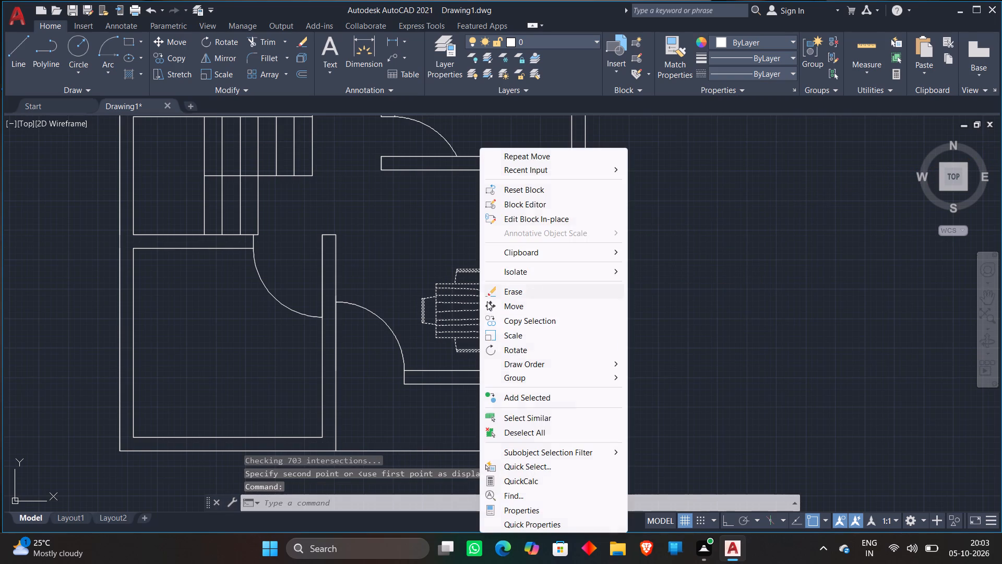
click(522, 331)
click(466, 315)
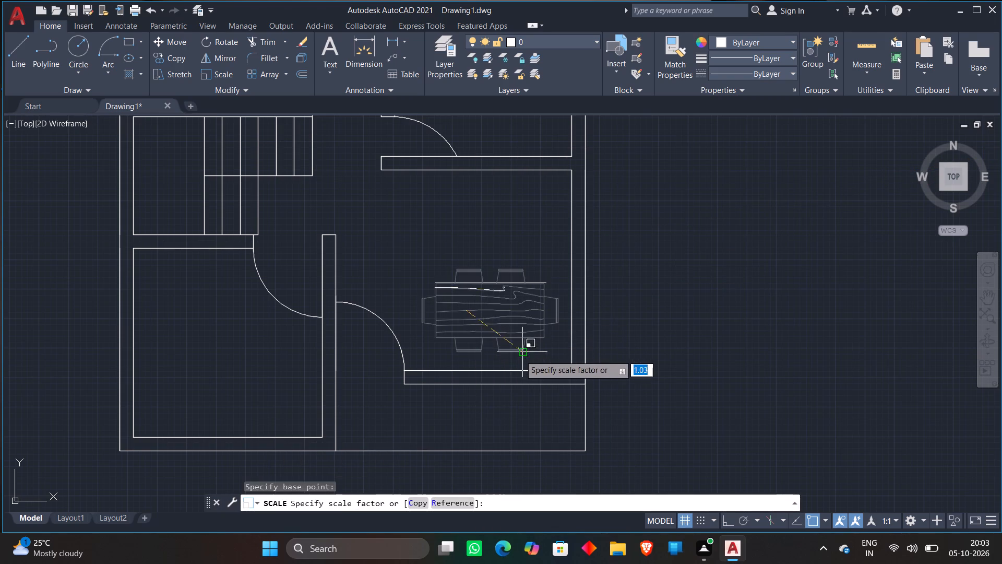
click(496, 340)
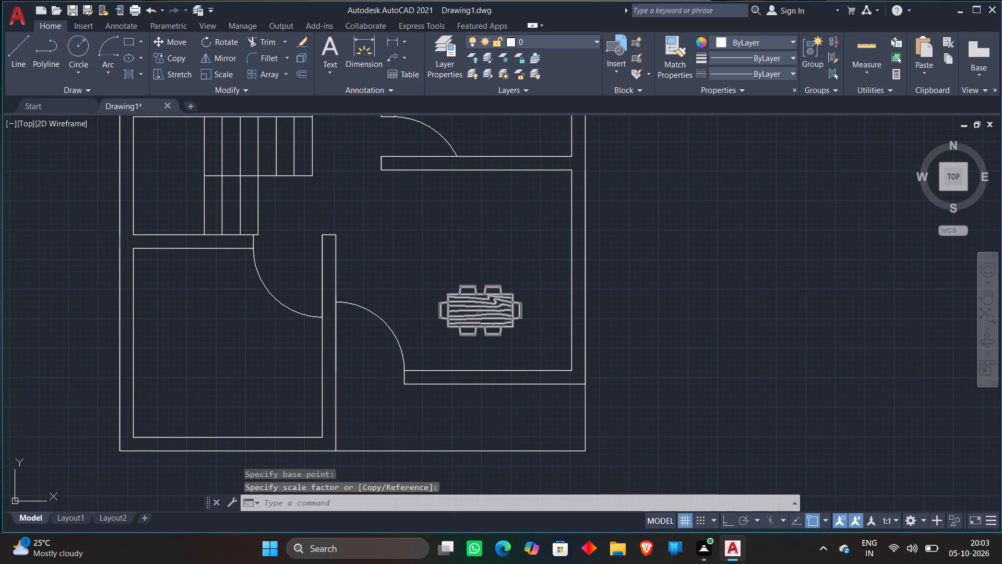
Move the reduced dining set up near the upper-right corner of the same room.
click(480, 311)
key(m)
key(Return)
click(481, 311)
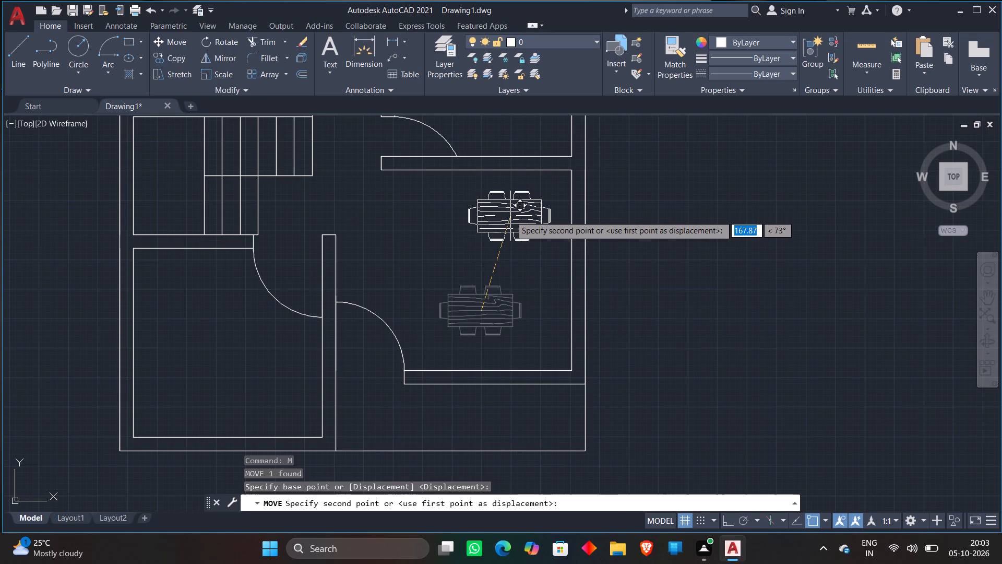
click(510, 216)
Scale the three-seat roundback sofa outside the plan down freehand to a little over half its size.
scroll(686, 260, down, 2)
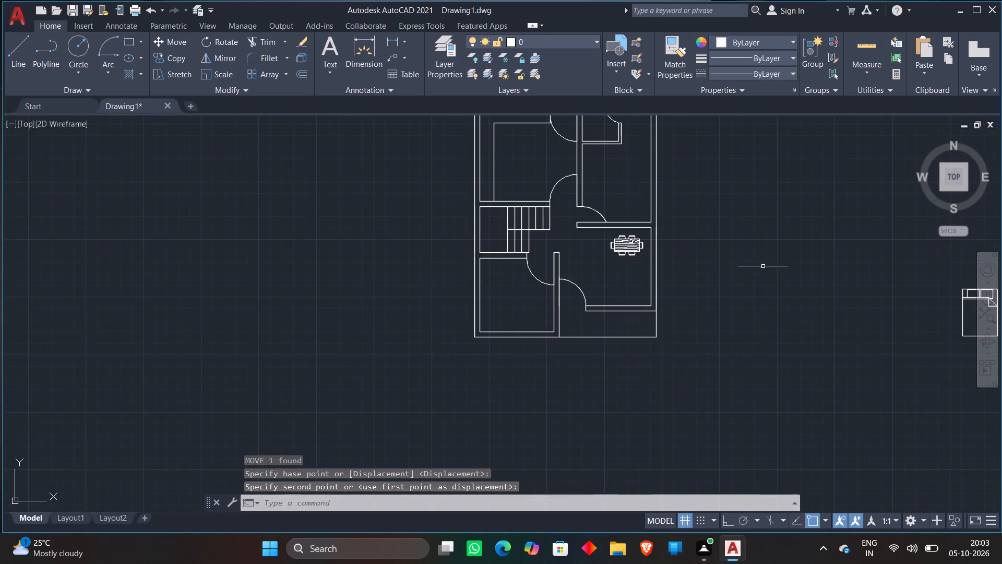
middle_drag(762, 266, 634, 263)
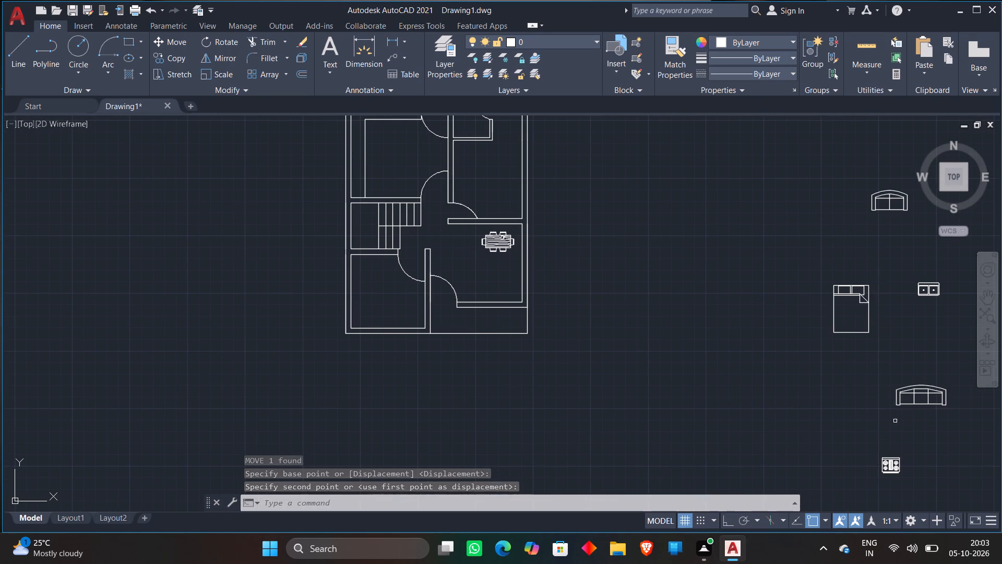
click(870, 365)
click(965, 429)
right_click(747, 384)
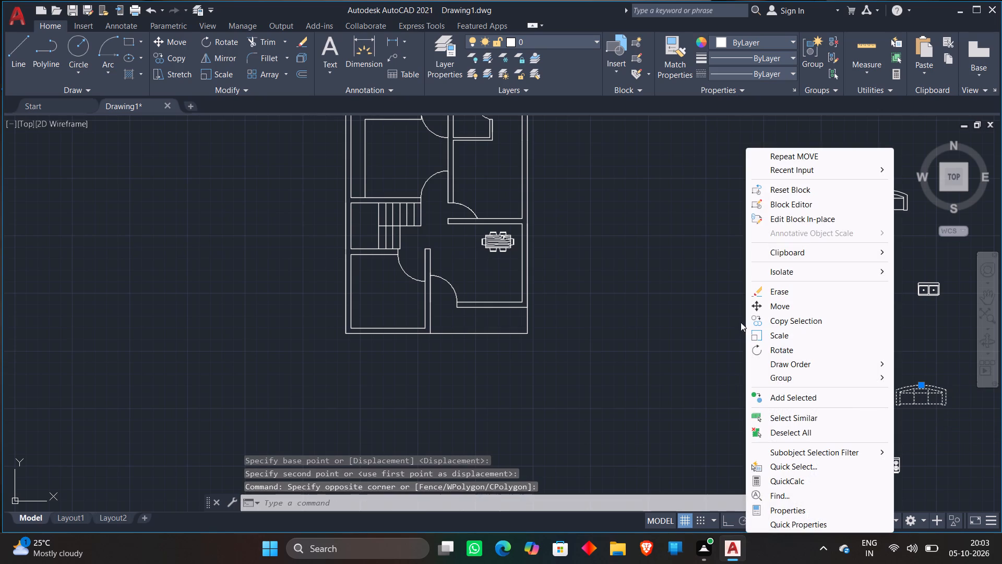
click(768, 333)
click(686, 367)
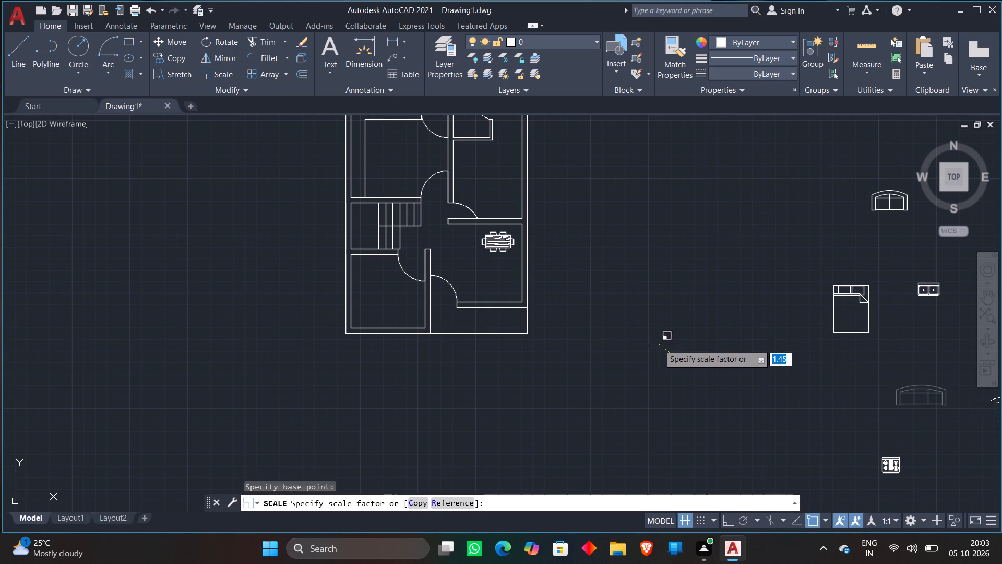
click(693, 381)
Rotate the reduced three-seat sofa 180° with Ortho on so its curved back faces down.
click(804, 367)
click(871, 397)
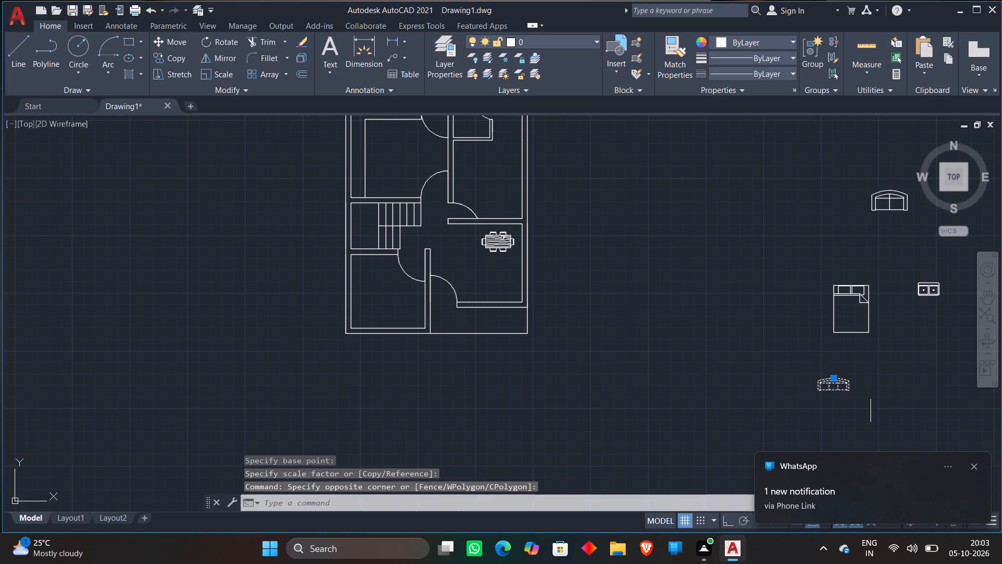
right_click(843, 390)
click(866, 204)
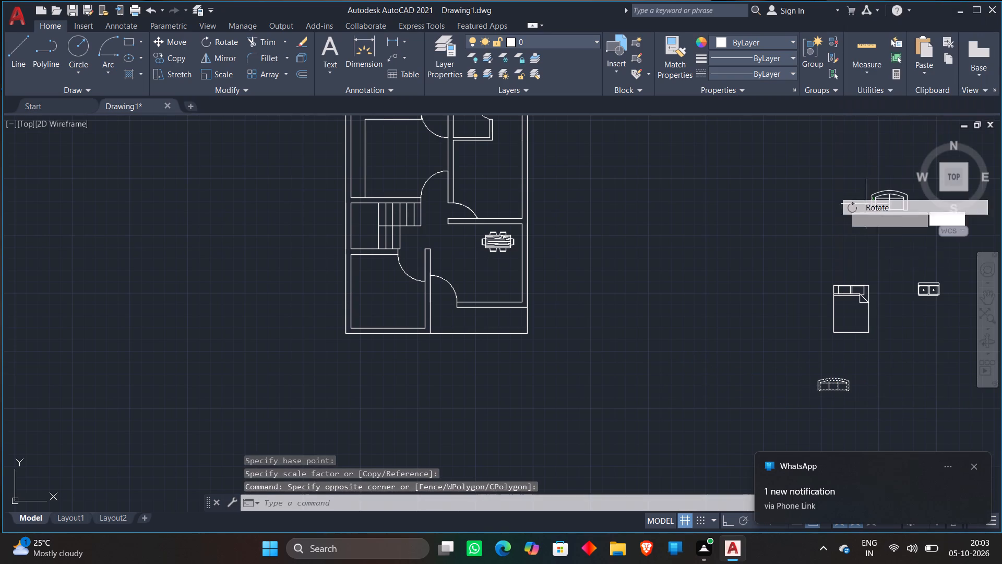
click(699, 363)
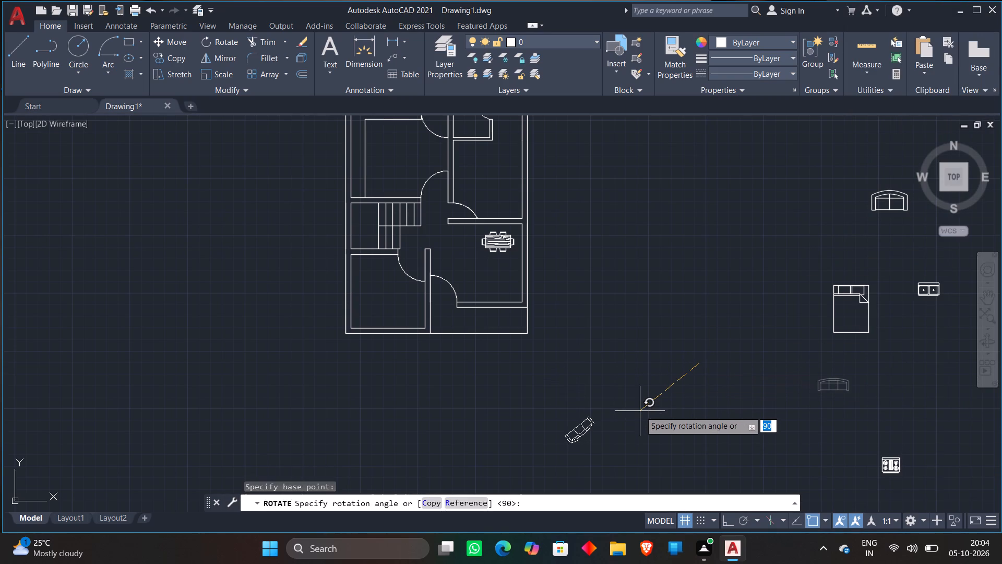
key(F8)
click(640, 408)
Move the rotated three-seat sofa into the dining room, with its back against the bottom wall beside the door.
scroll(585, 358, up, 1)
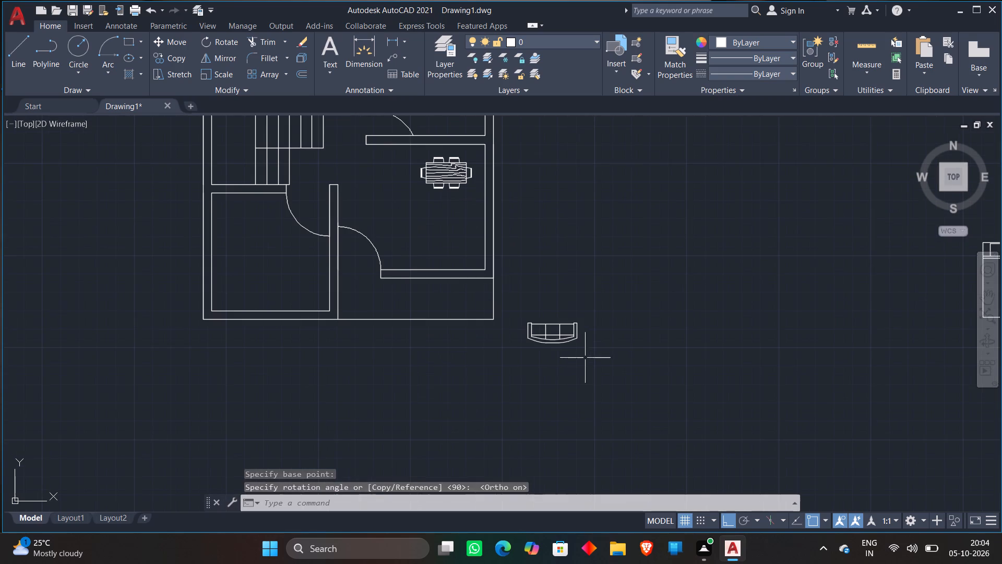
click(522, 313)
click(612, 366)
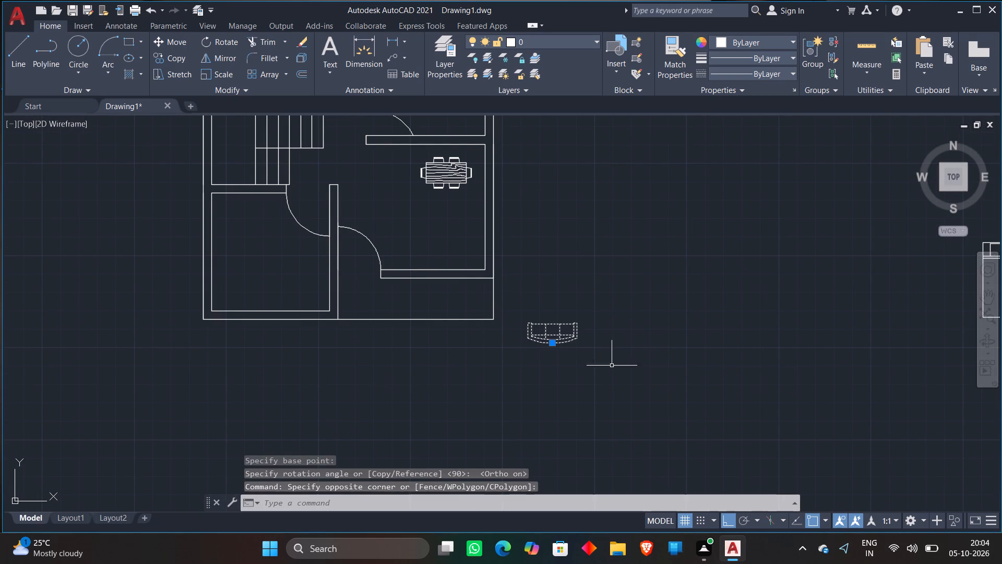
key(m)
key(Return)
click(560, 347)
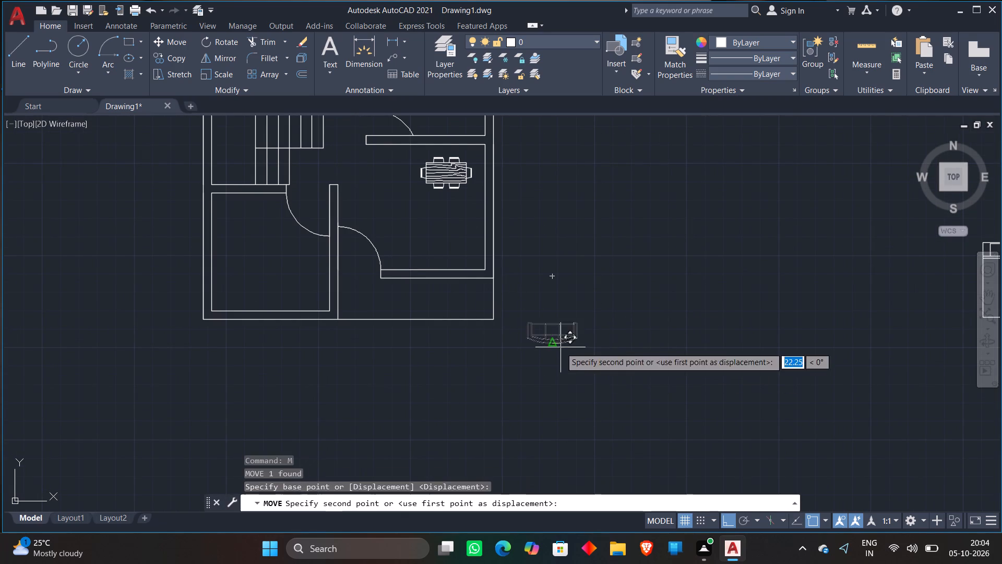
scroll(425, 251, up, 2)
key(F8)
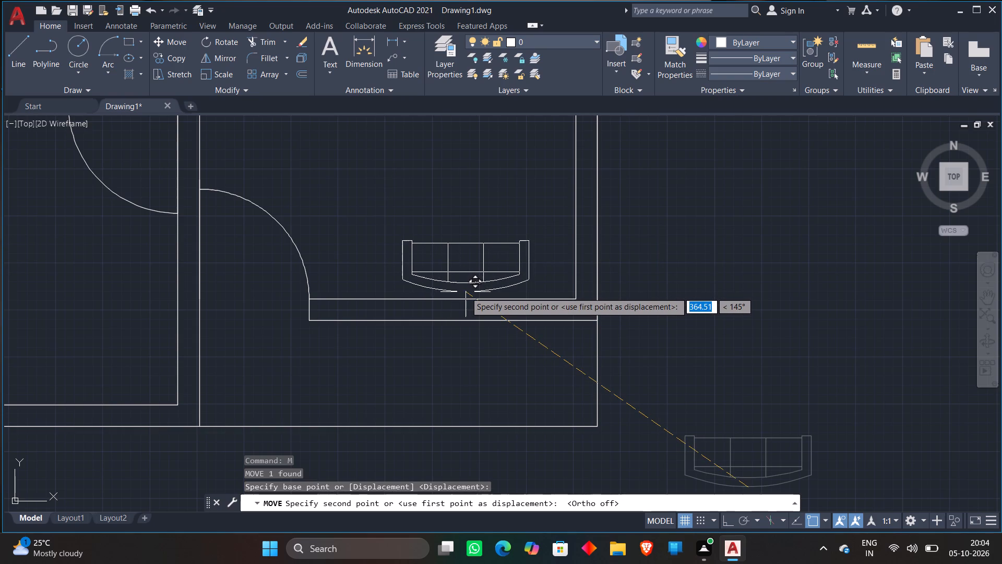
click(466, 292)
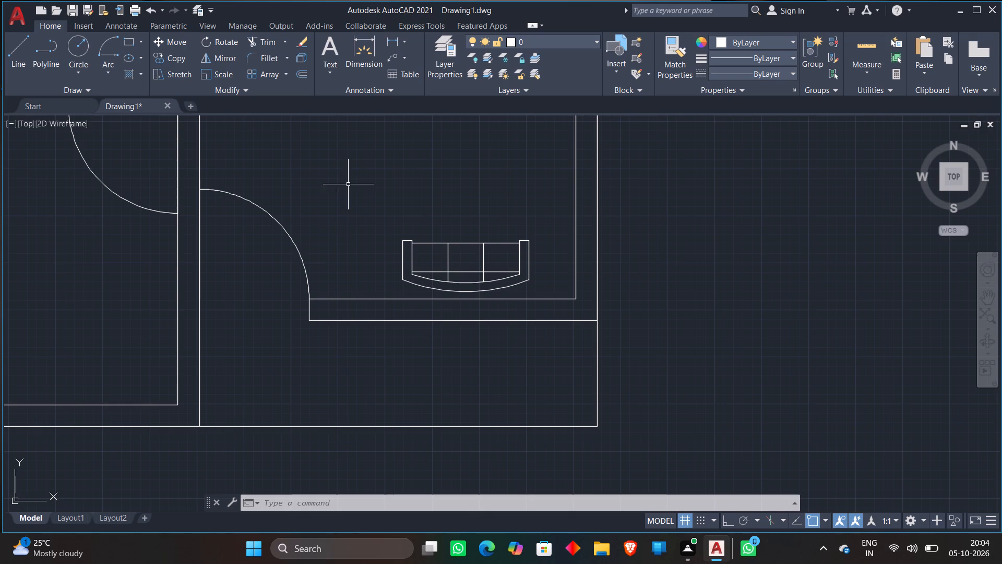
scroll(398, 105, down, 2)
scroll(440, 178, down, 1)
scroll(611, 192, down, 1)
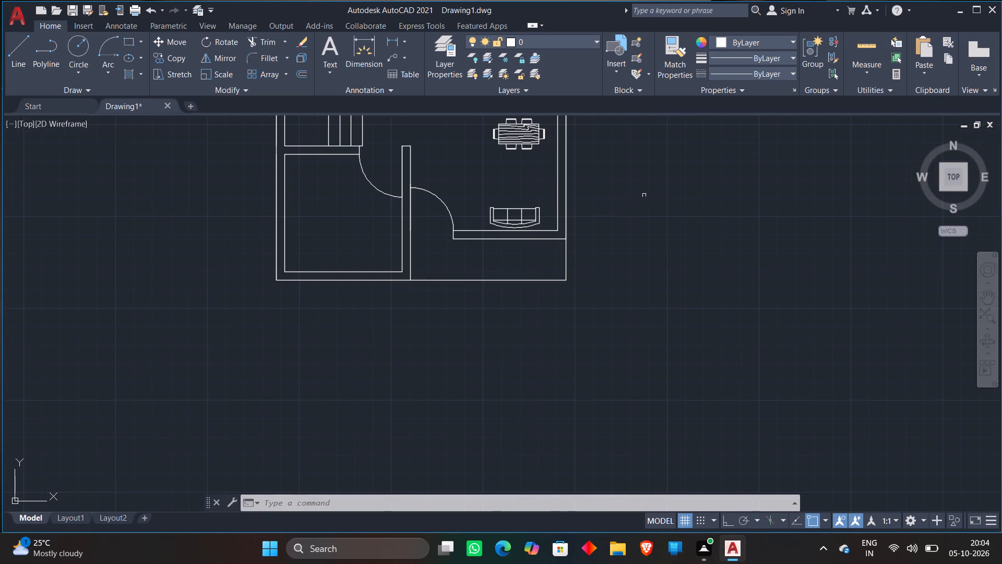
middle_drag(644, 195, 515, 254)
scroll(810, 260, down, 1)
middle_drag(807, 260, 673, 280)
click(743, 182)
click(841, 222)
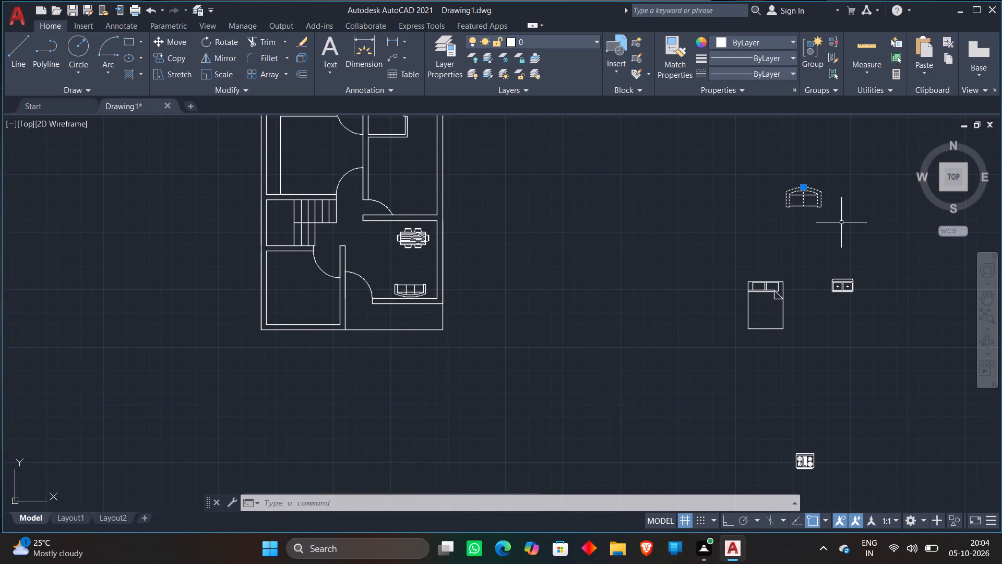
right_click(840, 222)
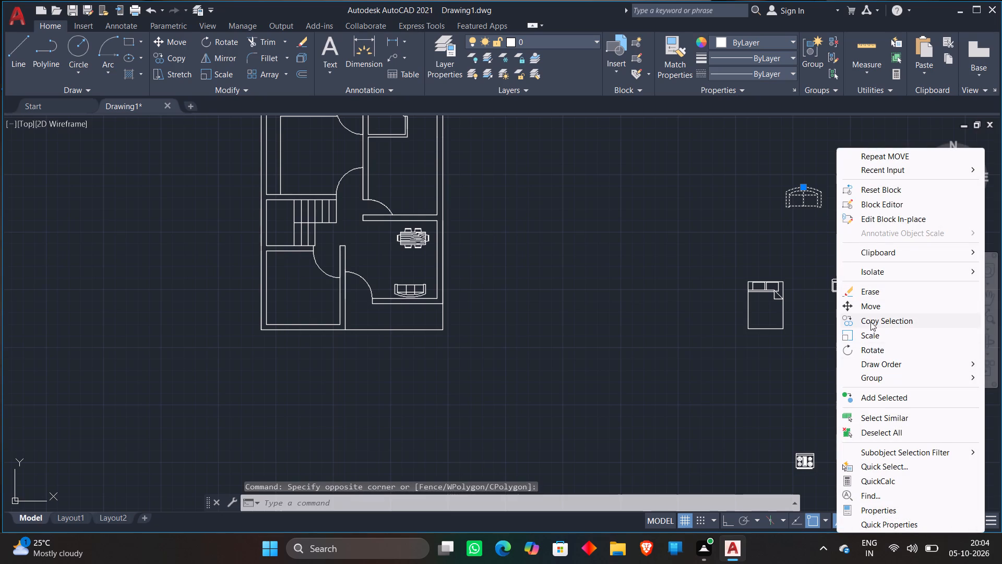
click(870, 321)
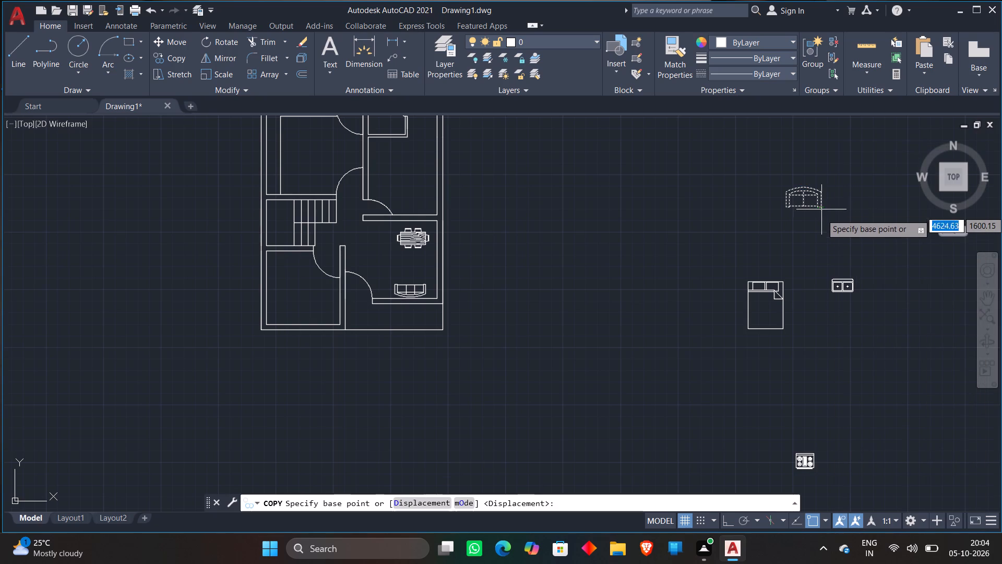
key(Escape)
Rotate the two-seat roundback sofa outside the plan 90° counterclockwise with Ortho on, so its curved back faces left.
click(755, 158)
click(852, 233)
right_click(850, 231)
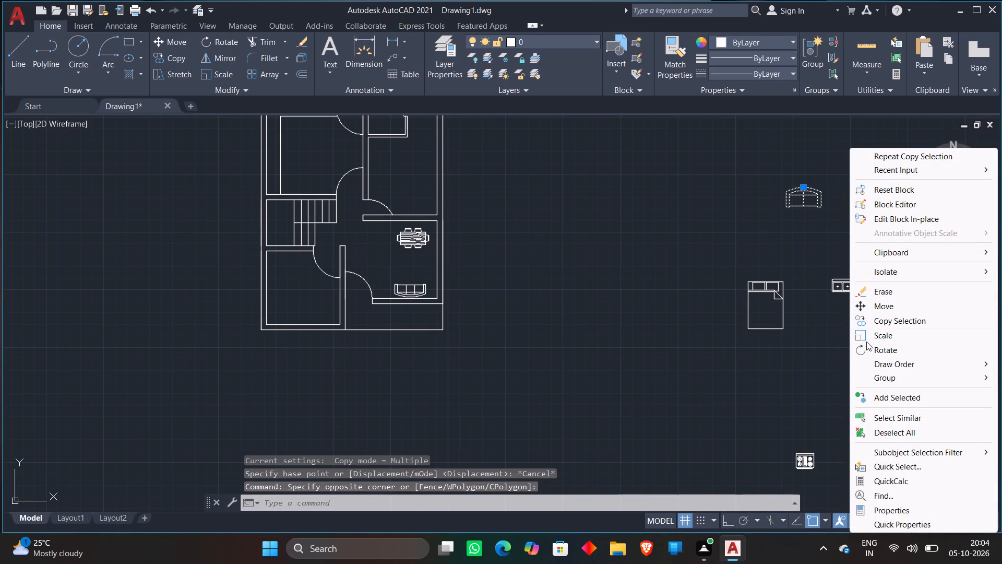
click(866, 346)
click(843, 219)
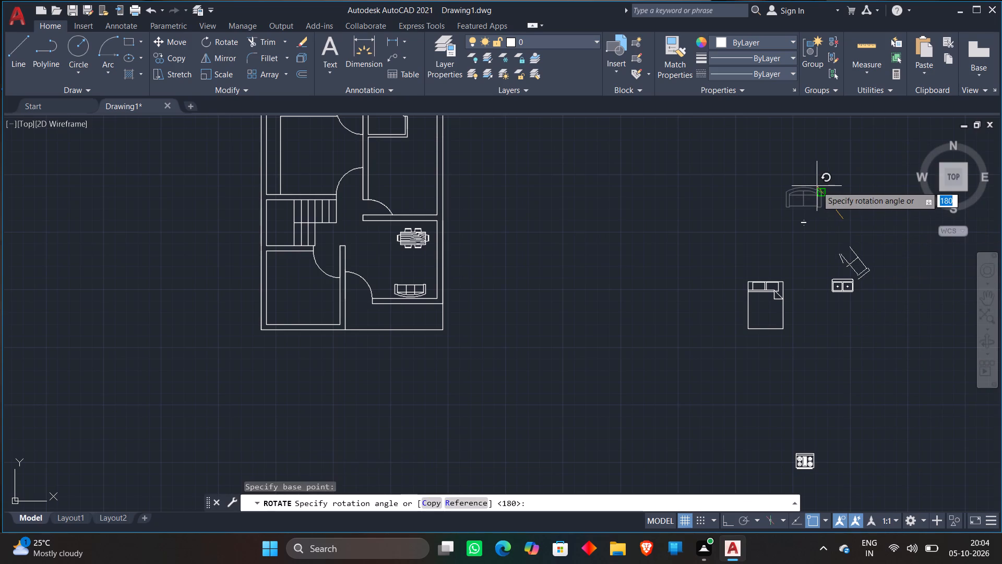
key(F8)
click(824, 183)
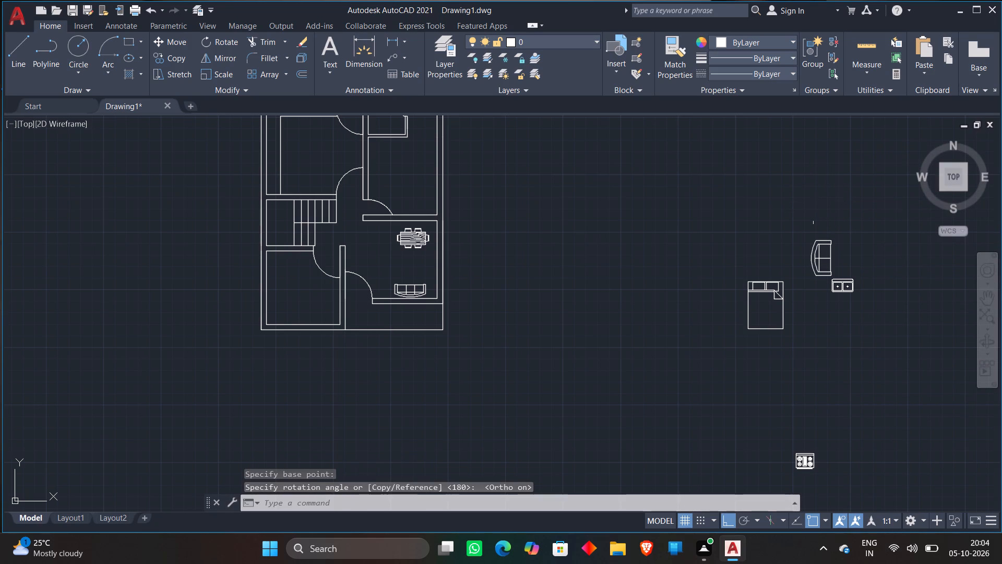
Move the rotated two-seat sofa about 1927 cm straight left into the dining room, between the entry door swing and the dining set.
click(815, 222)
click(827, 269)
click(827, 269)
click(817, 255)
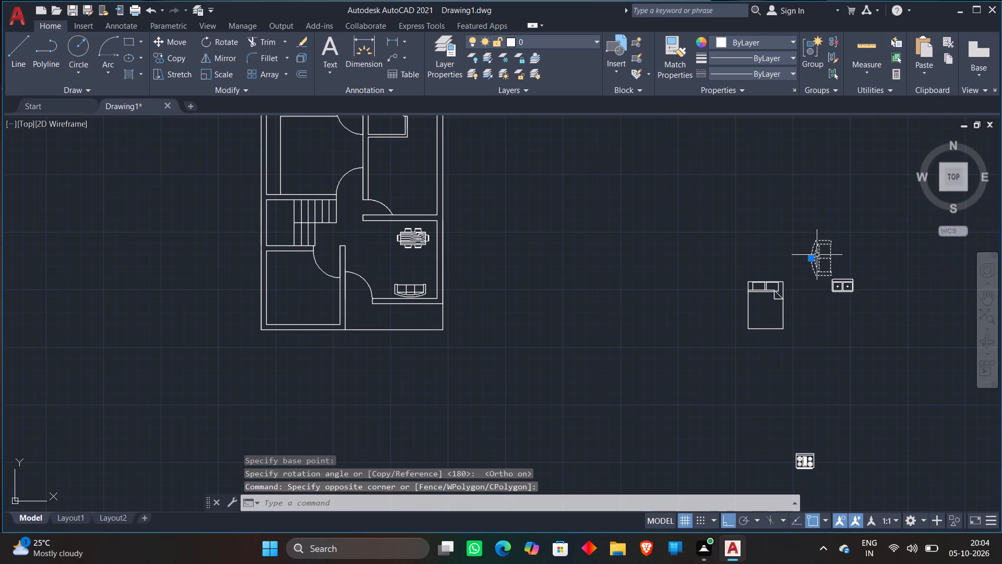
key(m)
key(Return)
click(817, 255)
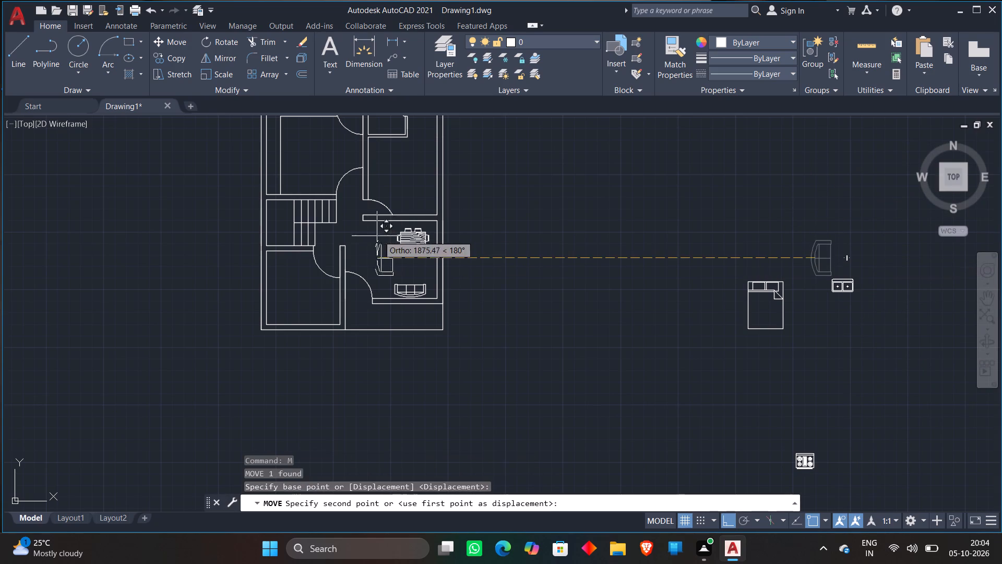
scroll(378, 237, up, 1)
click(367, 261)
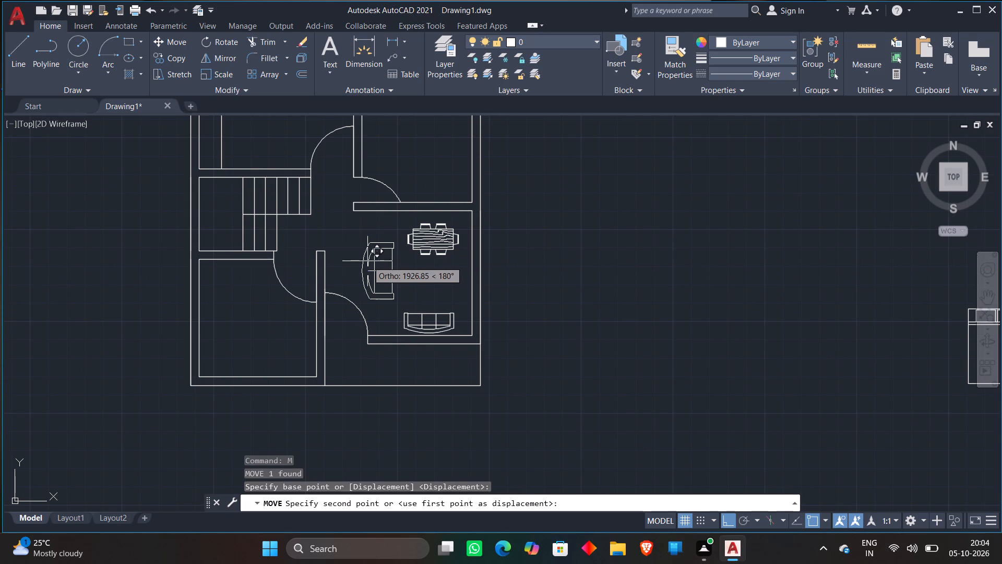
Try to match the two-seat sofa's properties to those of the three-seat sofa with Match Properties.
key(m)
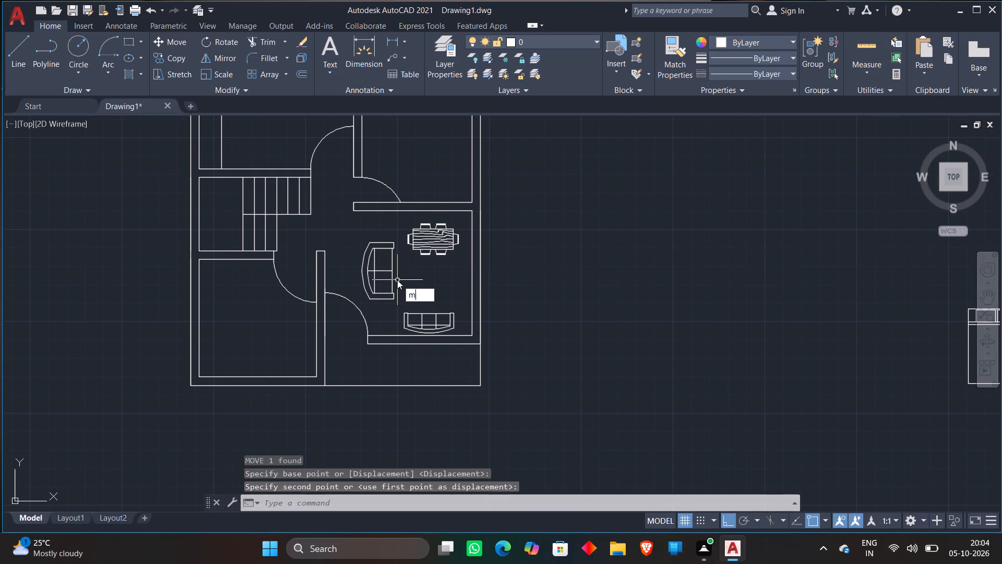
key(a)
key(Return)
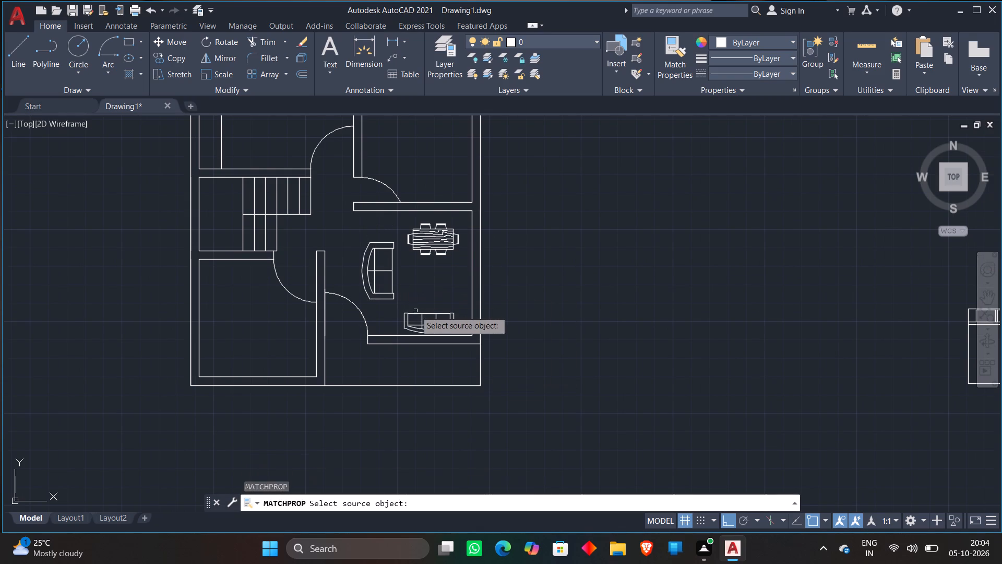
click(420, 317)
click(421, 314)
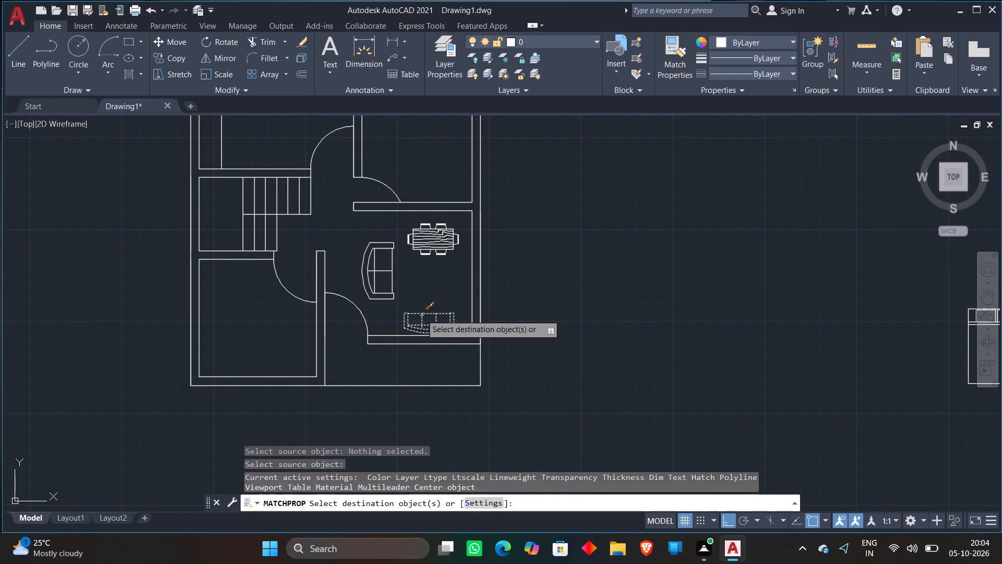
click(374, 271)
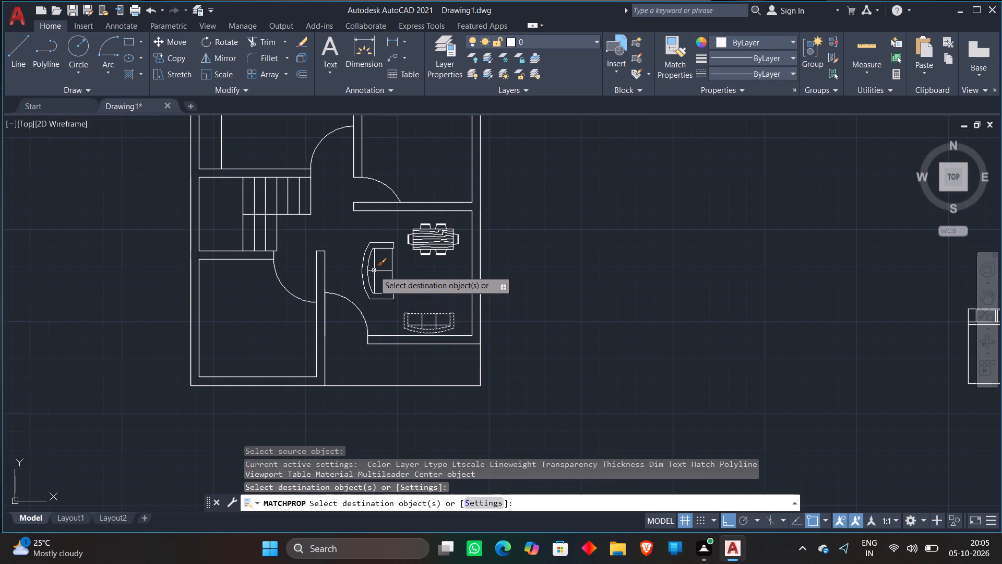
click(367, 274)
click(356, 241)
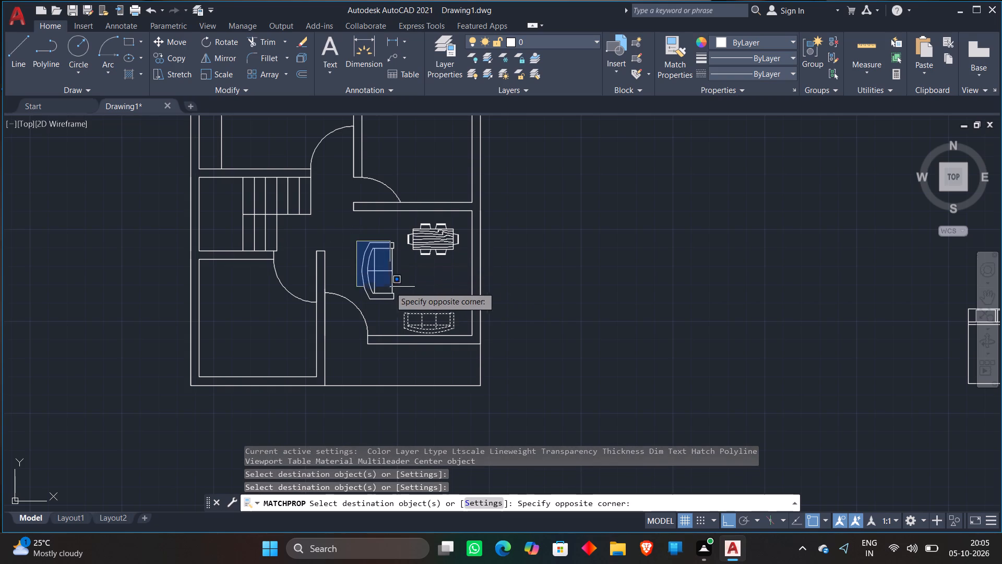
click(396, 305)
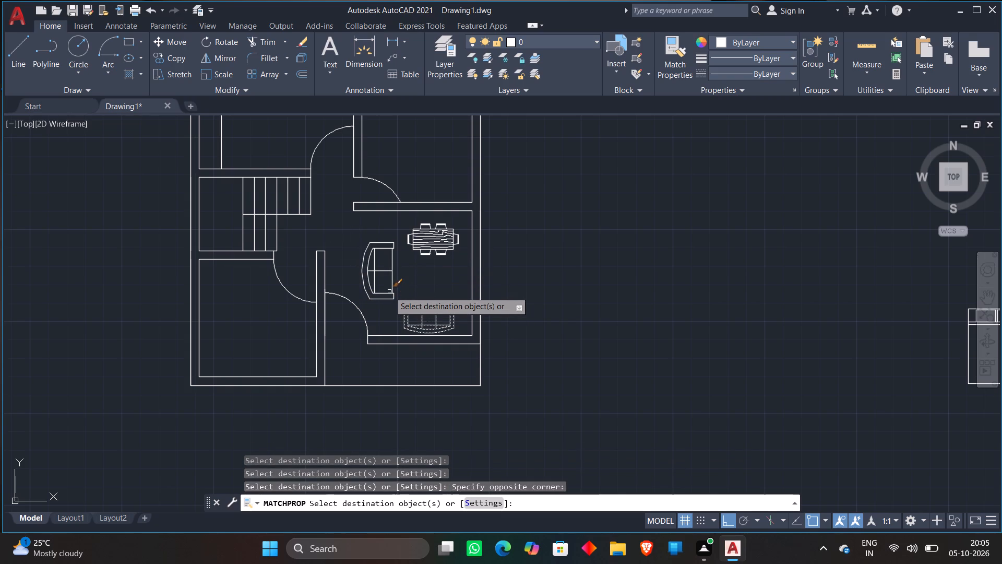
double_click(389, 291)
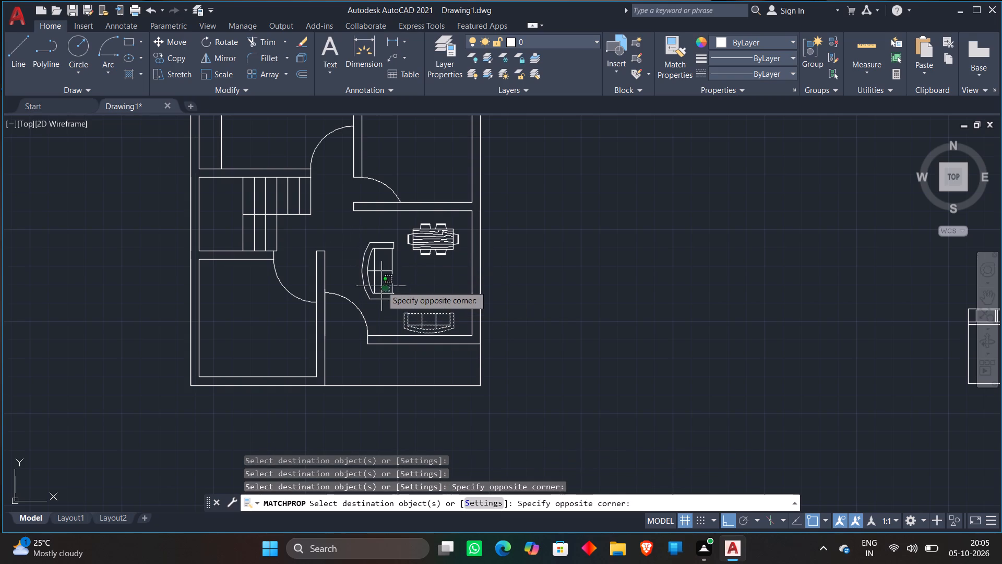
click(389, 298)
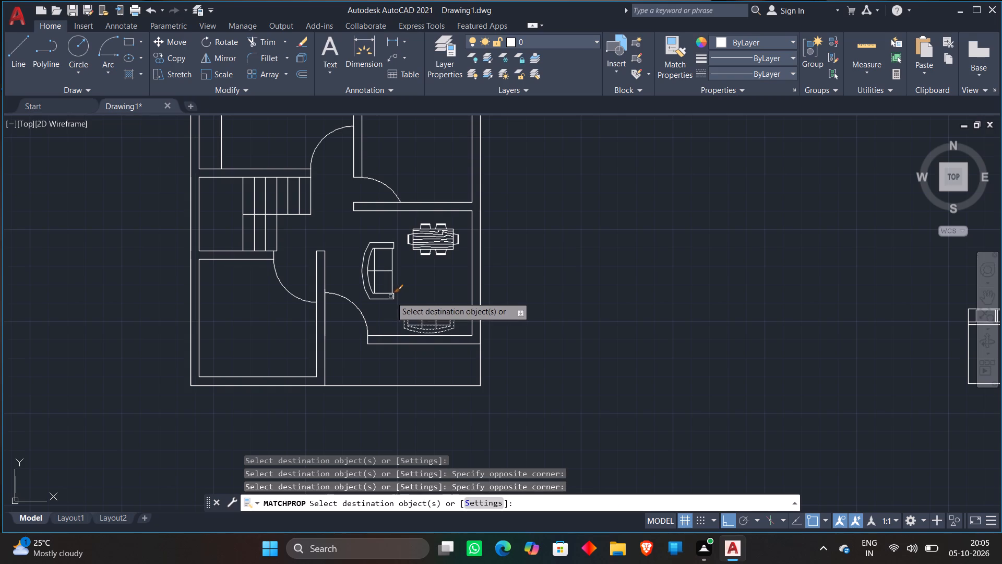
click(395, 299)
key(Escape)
Scale the two-seat sofa in the dining room down freehand to a little over half its size.
scroll(384, 280, up, 3)
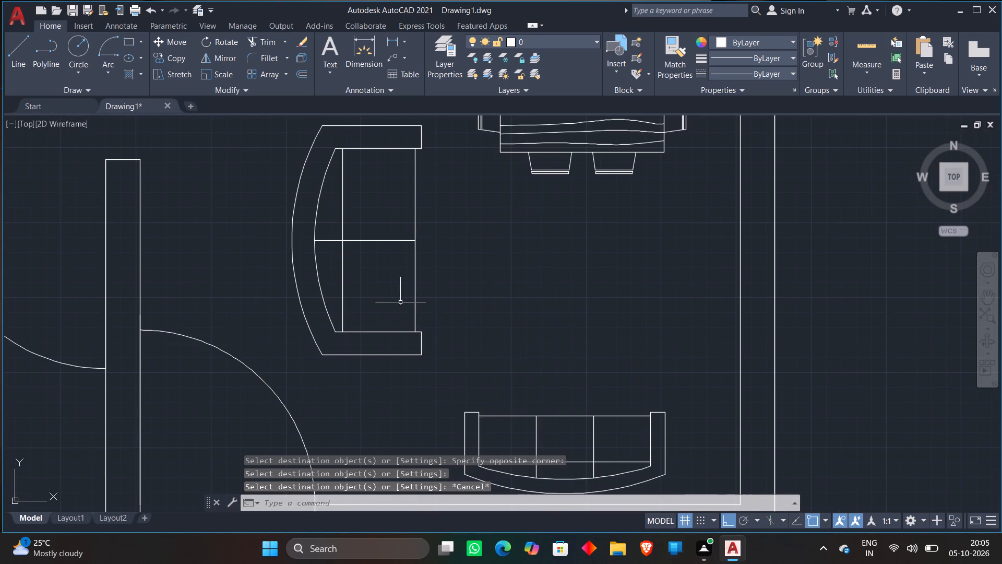
click(416, 331)
right_click(416, 328)
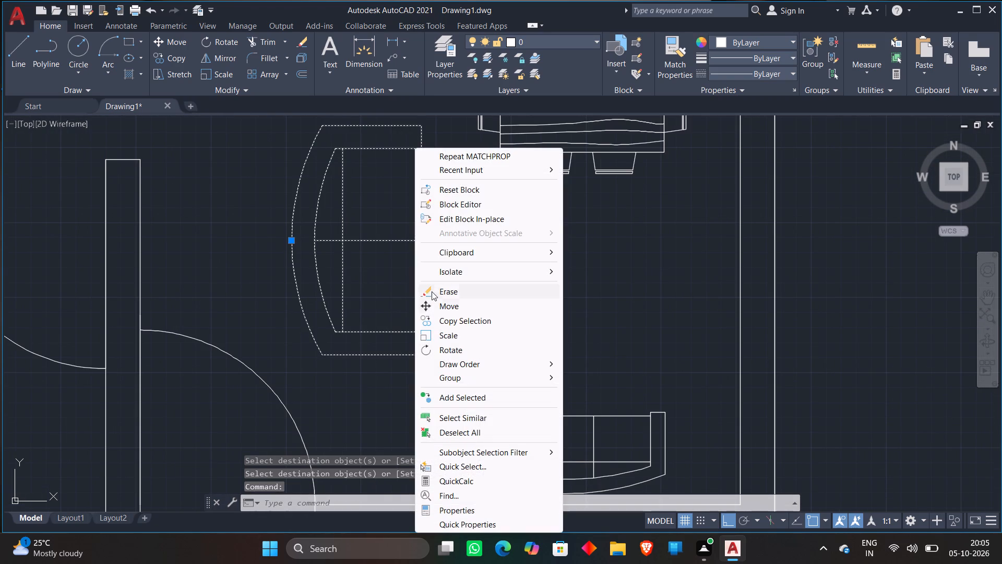
click(432, 335)
click(415, 331)
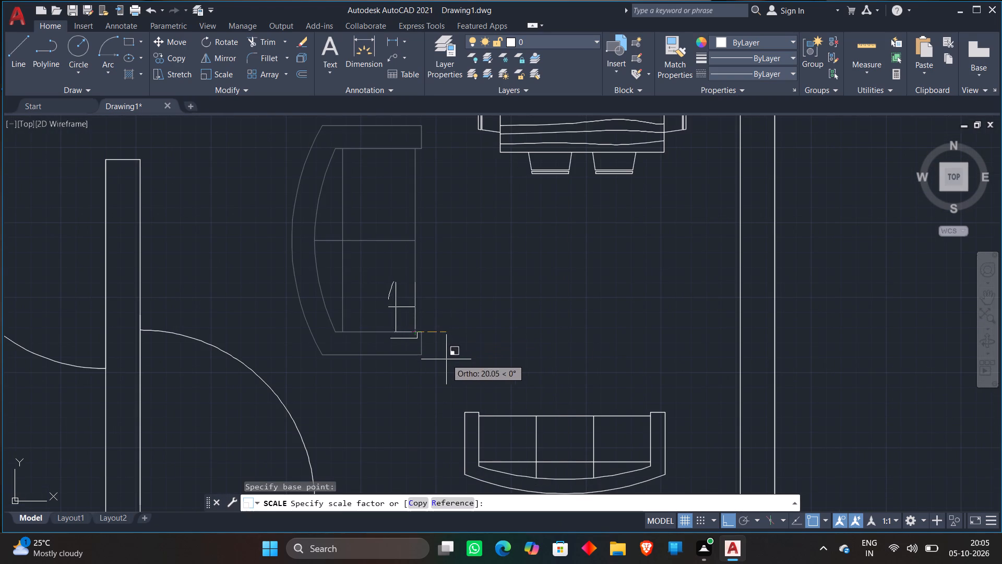
click(478, 380)
Move the reduced two-seat sofa about 41 cm straight down, toward the three-seat sofa.
scroll(447, 322, down, 2)
click(418, 330)
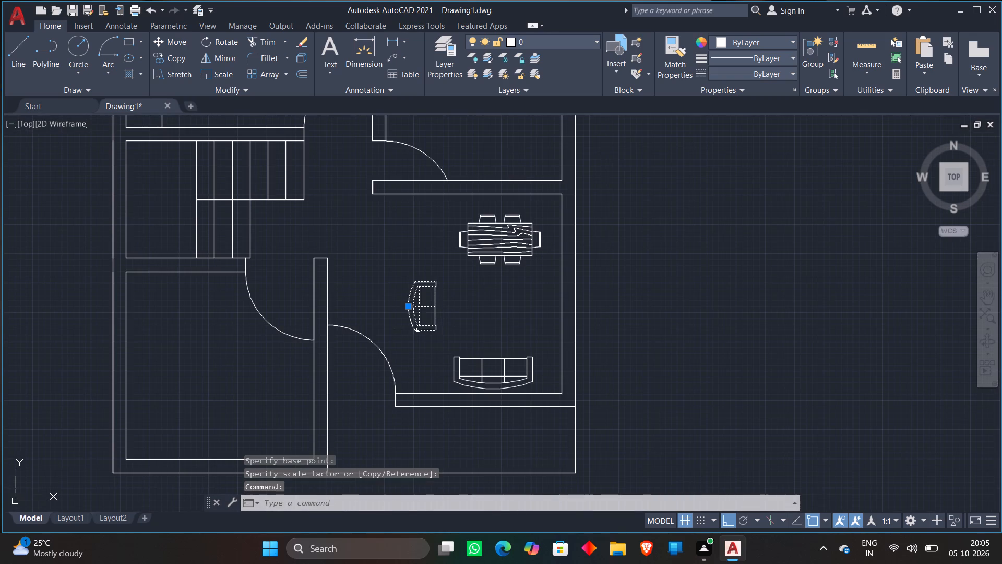
key(m)
key(Return)
click(418, 325)
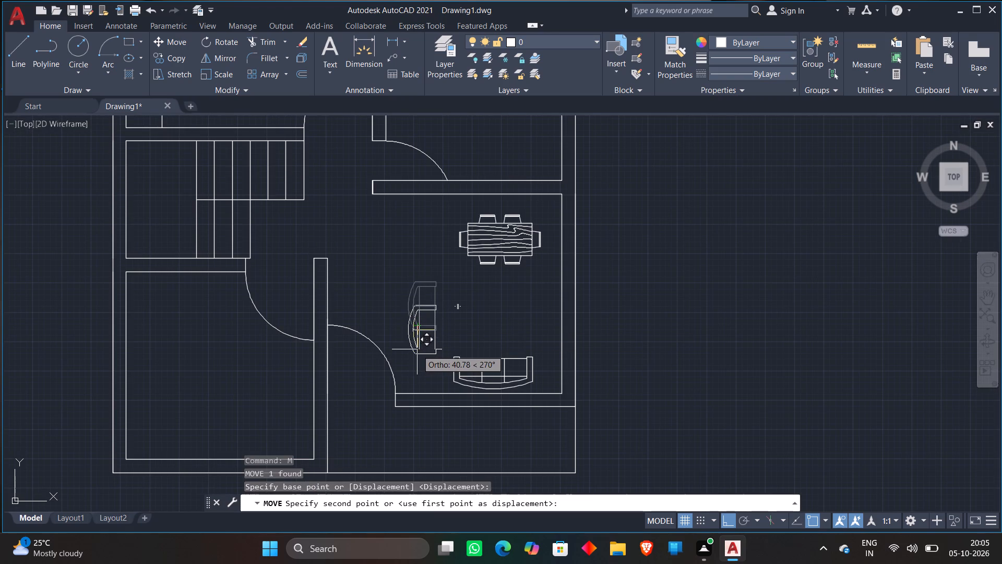
click(417, 349)
Enlarge the three-seat sofa by a scale factor of about 1.11, based near its right arm.
scroll(511, 311, down, 1)
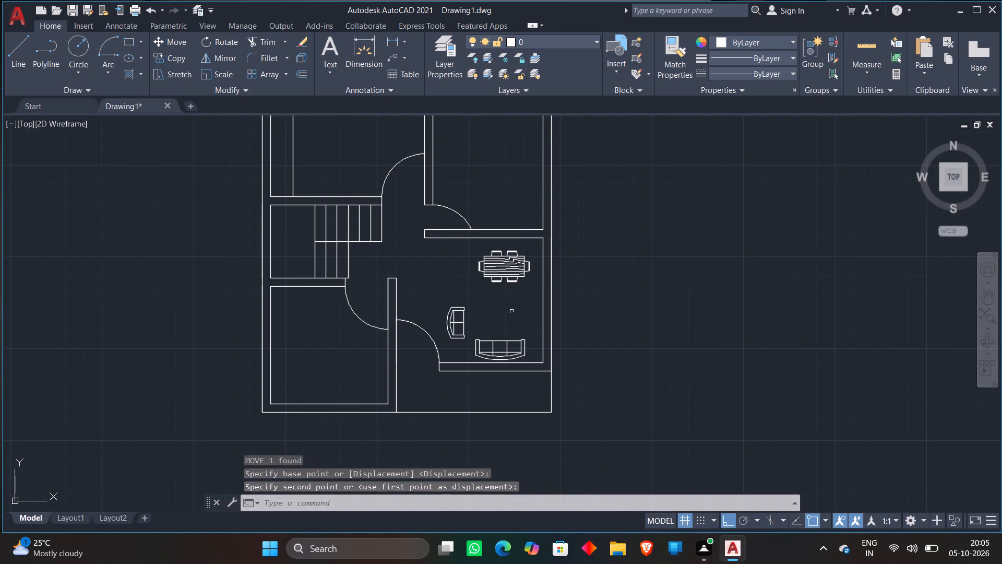
click(525, 344)
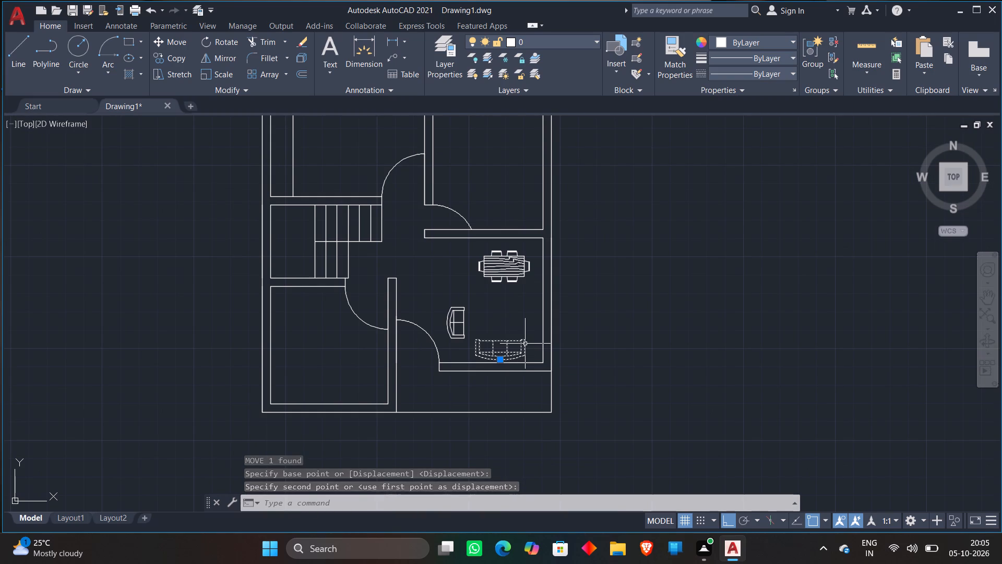
right_click(522, 339)
click(540, 335)
click(517, 349)
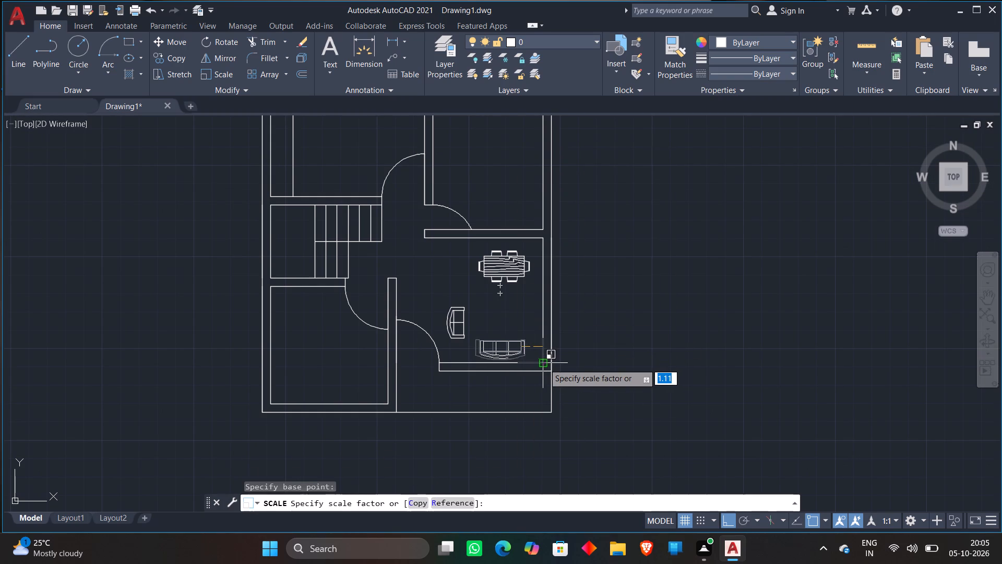
click(544, 363)
Scale the two-seat sofa up freehand to nearly one and a half times its size.
click(464, 328)
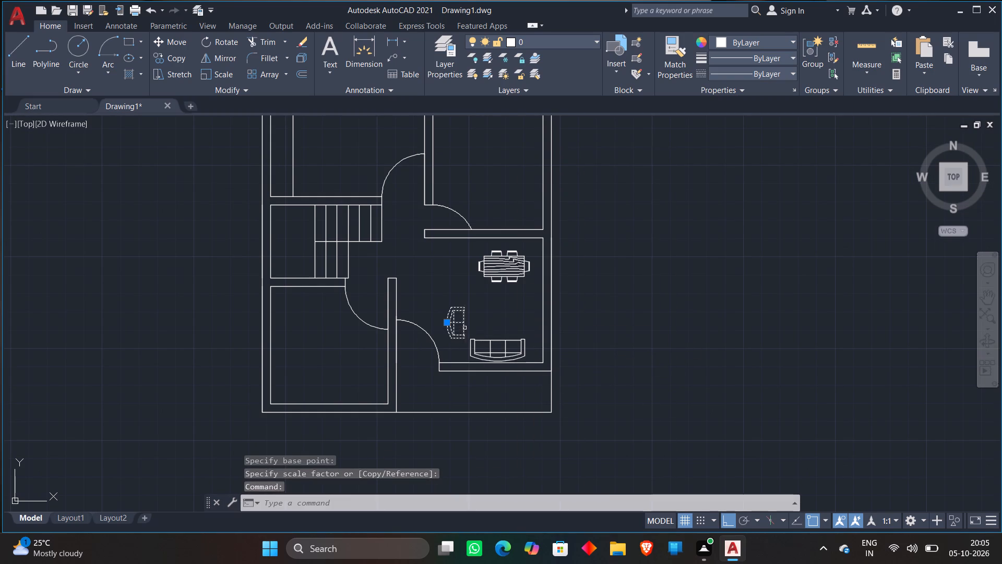
right_click(464, 328)
click(489, 335)
click(468, 327)
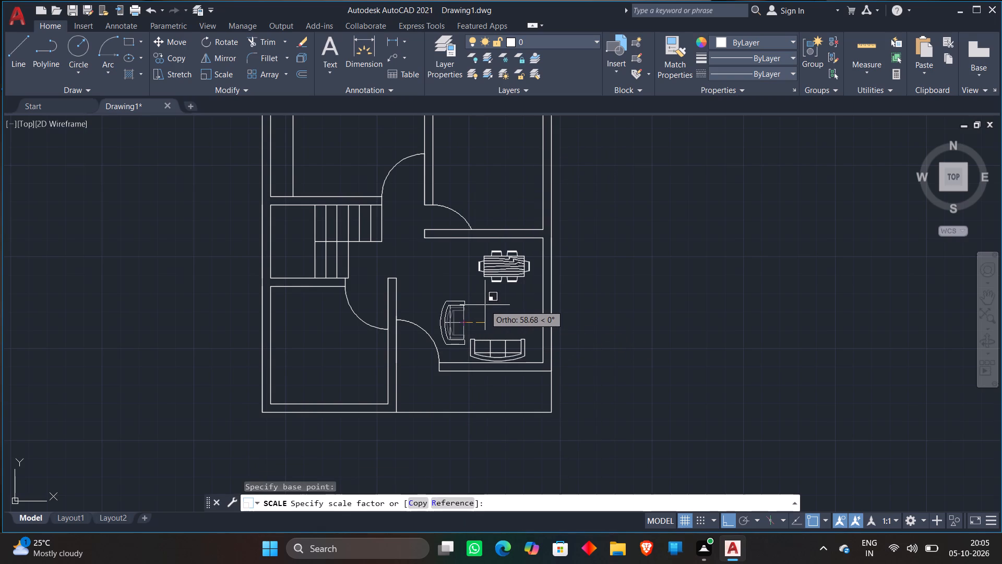
click(485, 305)
Move the enlarged two-seat sofa slightly up and right, clear of the door swing and the three-seat sofa.
click(459, 339)
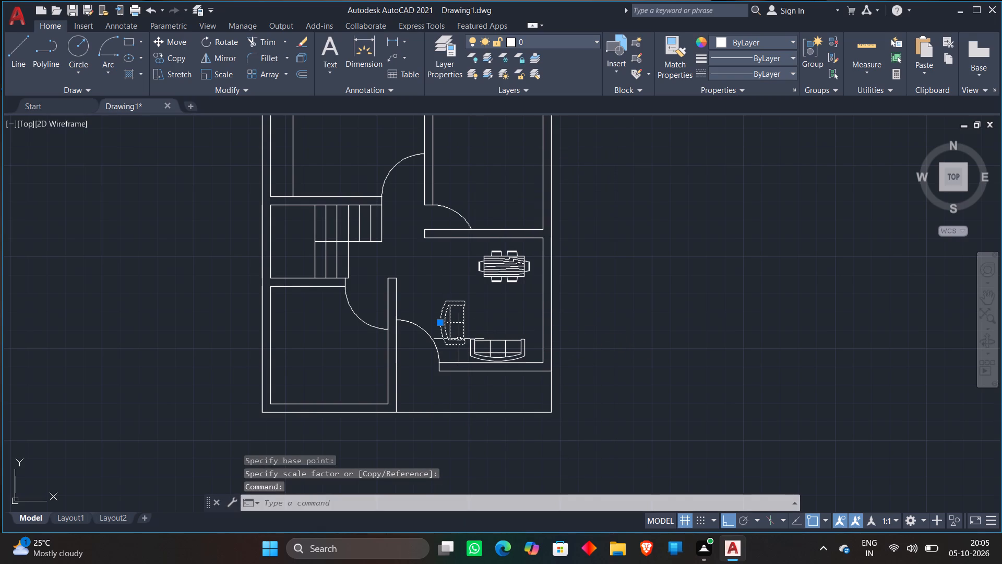
key(m)
key(Return)
click(459, 339)
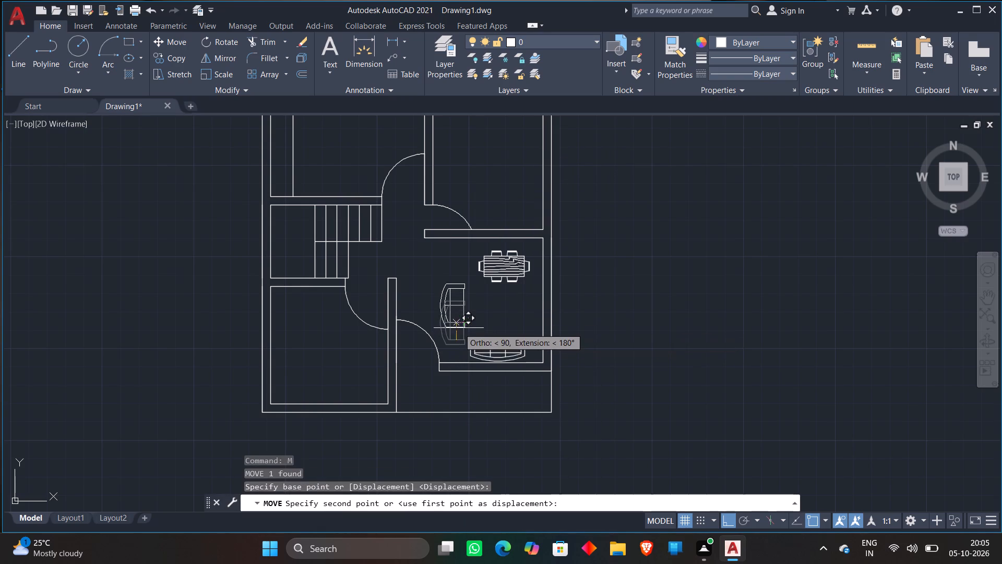
click(459, 328)
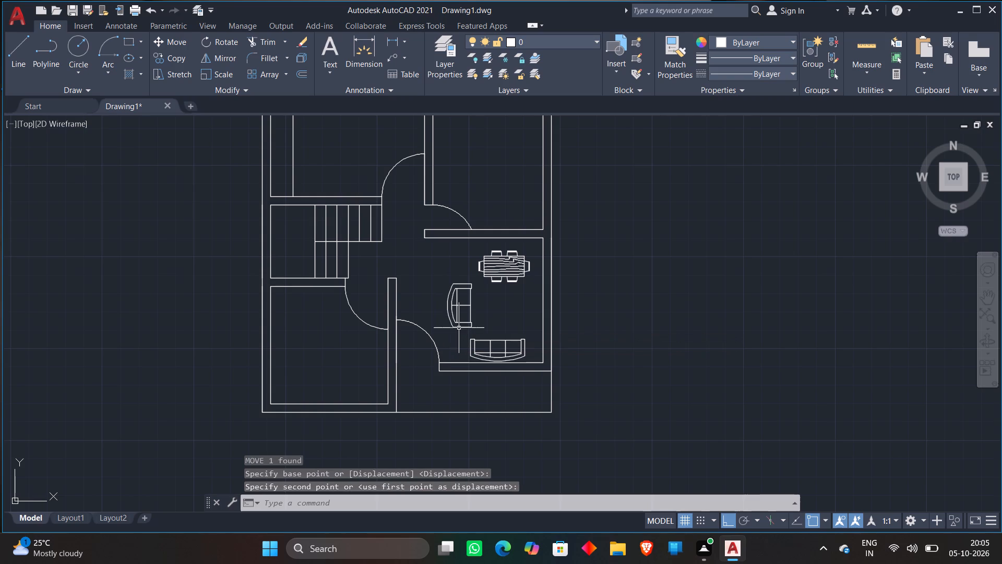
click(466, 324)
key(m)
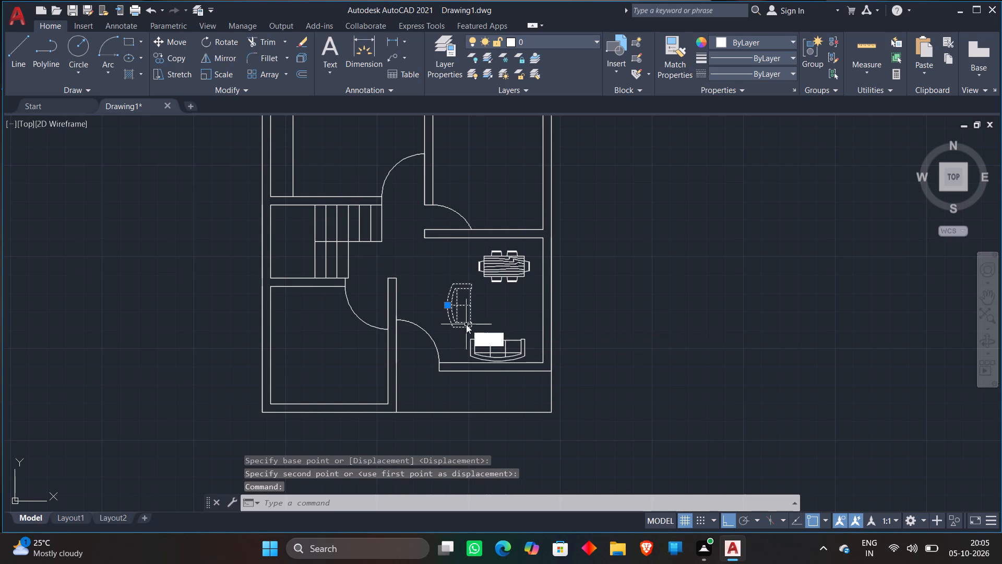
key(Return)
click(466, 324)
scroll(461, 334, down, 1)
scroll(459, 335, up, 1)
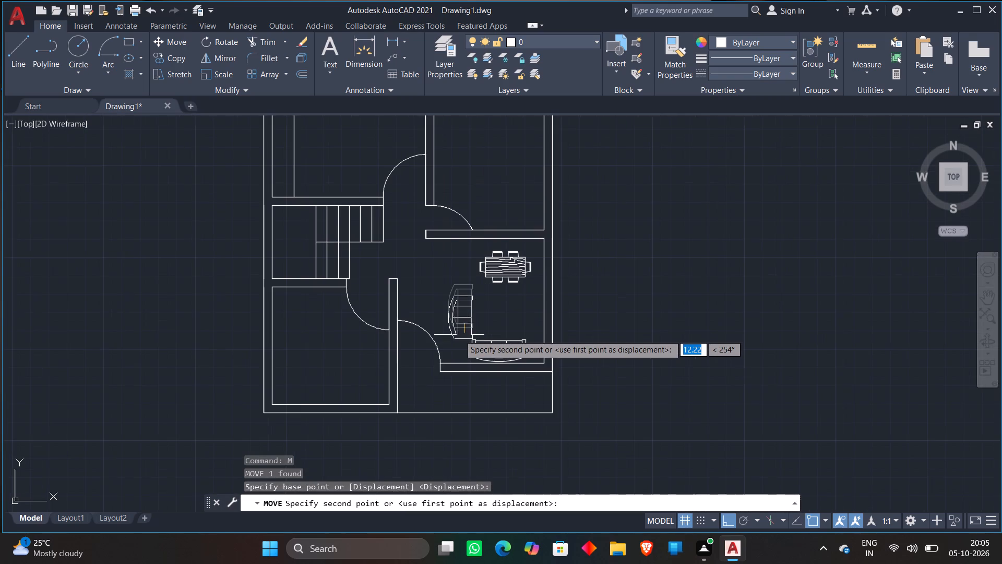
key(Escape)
Scale the two-seat sofa down freehand to about two-thirds of its size, based at its lower arm.
scroll(466, 334, up, 3)
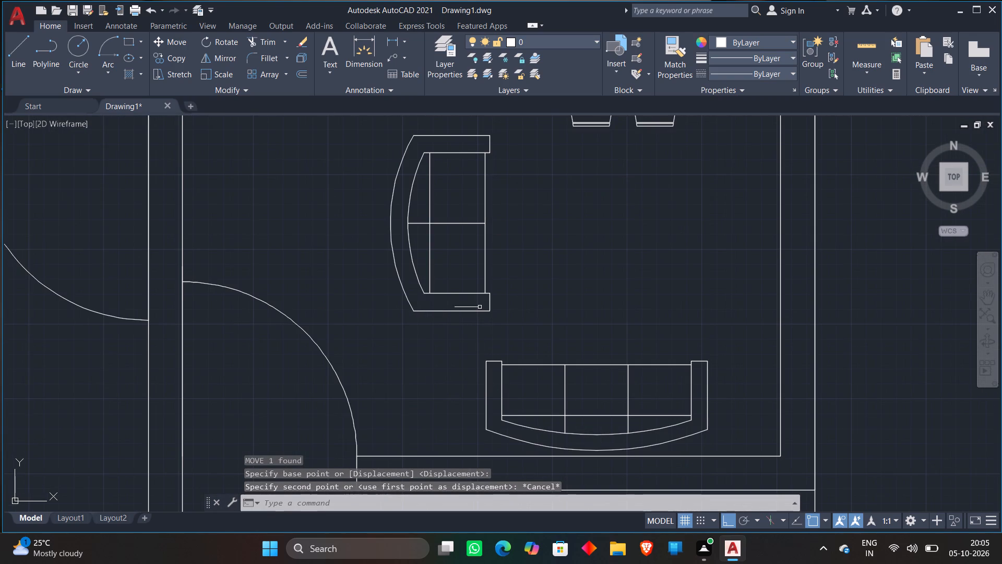
scroll(482, 303, down, 2)
click(482, 303)
double_click(484, 299)
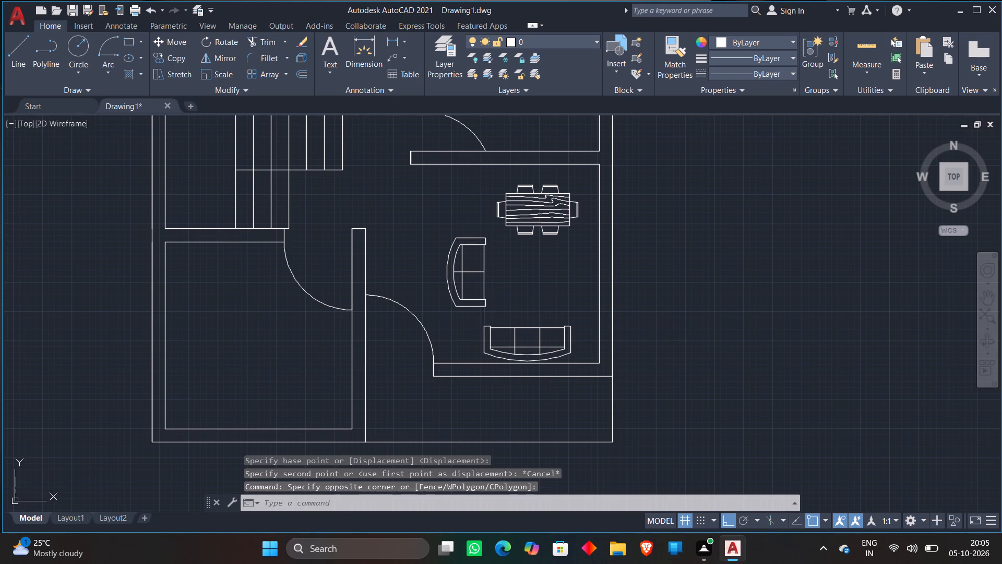
click(484, 299)
right_click(485, 298)
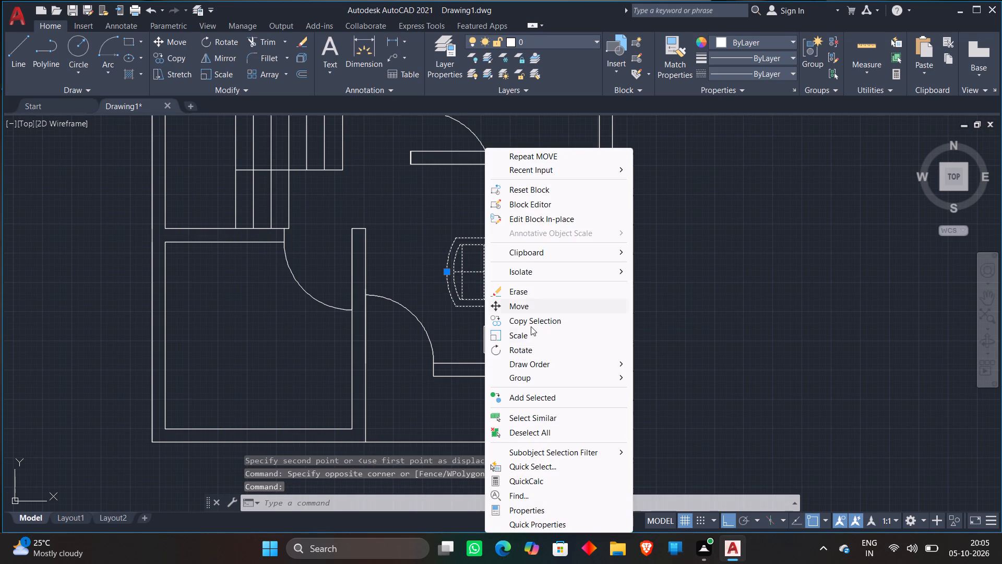
click(527, 334)
click(484, 311)
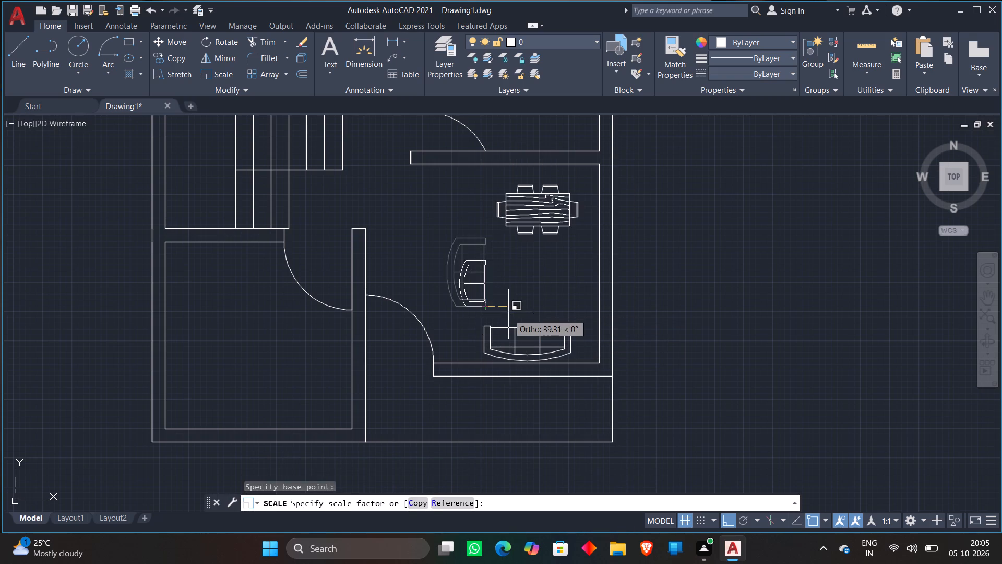
click(508, 314)
Scale the three-seat sofa down freehand, in two passes, to about 60 percent of its size.
click(505, 330)
click(503, 327)
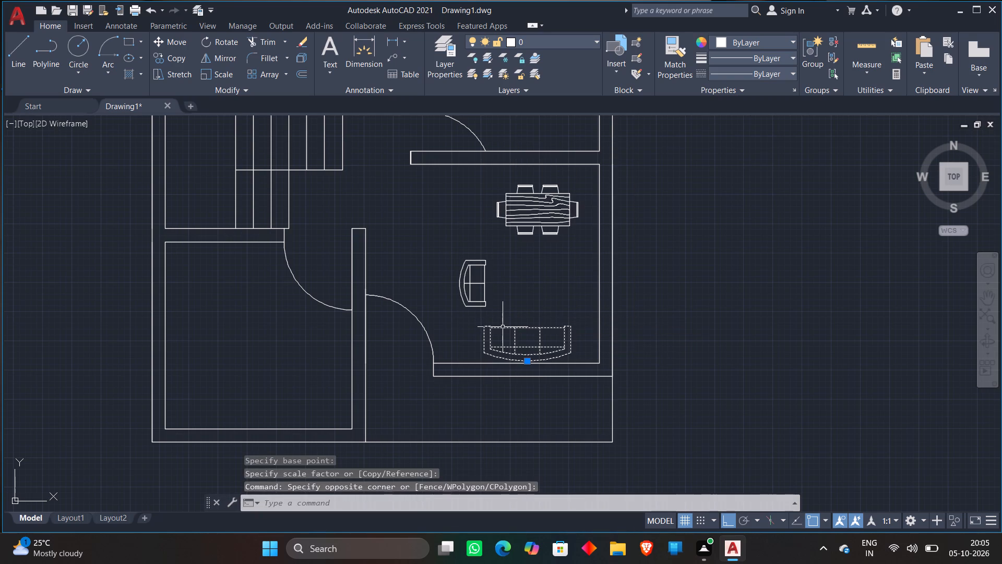
right_click(503, 327)
click(520, 336)
click(505, 331)
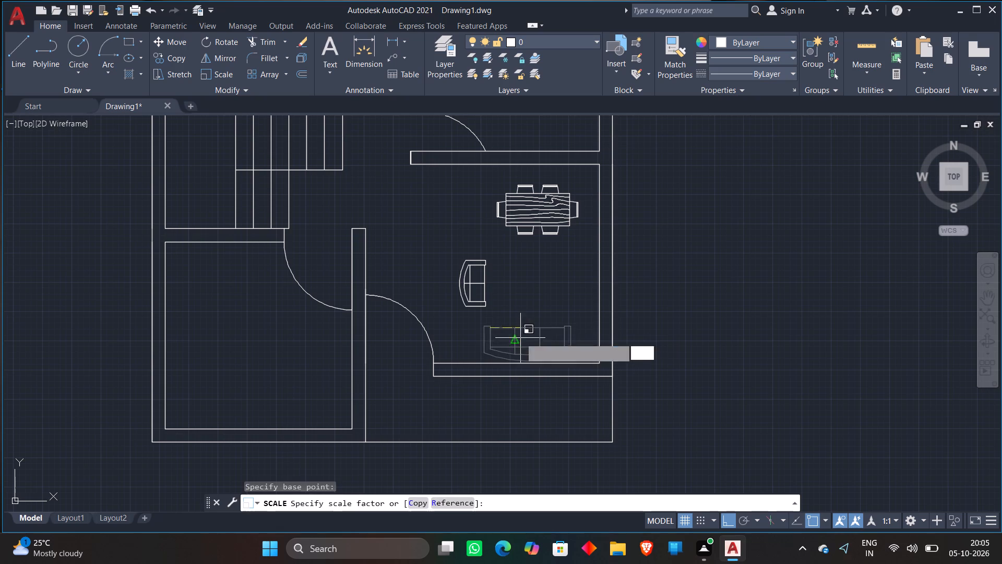
click(528, 342)
click(515, 332)
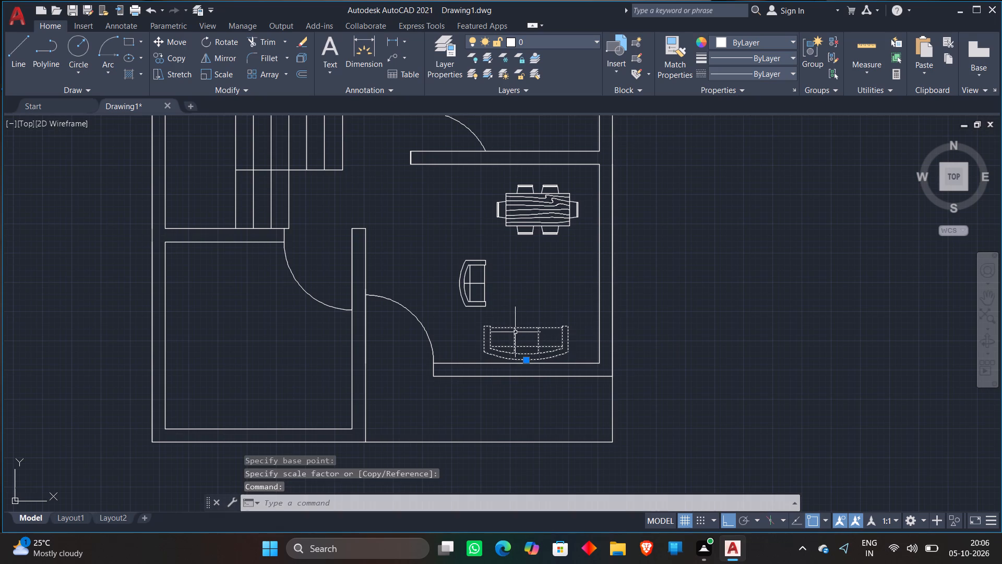
right_click(515, 330)
click(534, 335)
click(518, 320)
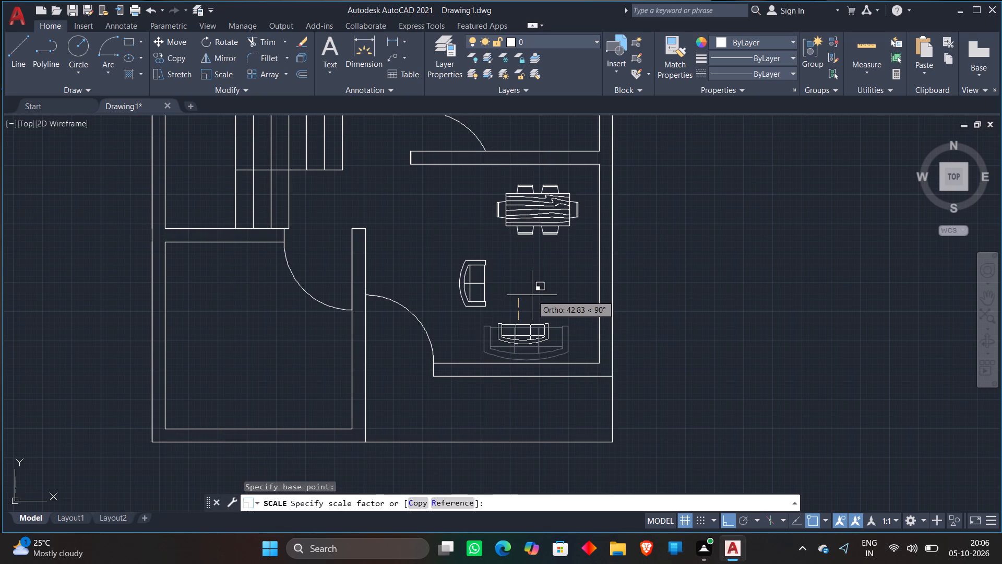
click(532, 295)
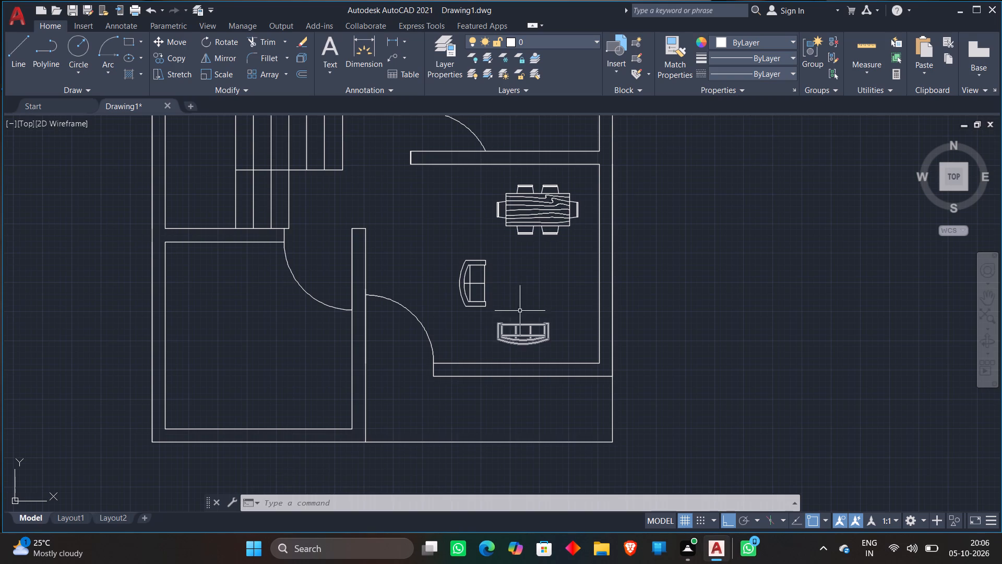
Move the reduced three-seat sofa about 27 cm down, close to the living room's bottom wall.
scroll(522, 304, up, 2)
scroll(514, 310, down, 1)
click(484, 337)
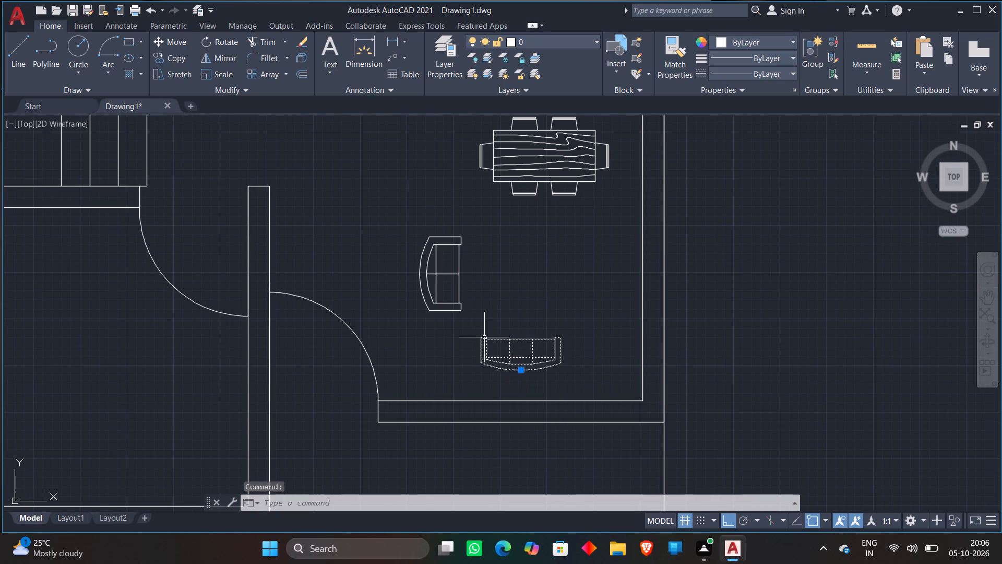
key(m)
key(Return)
click(484, 337)
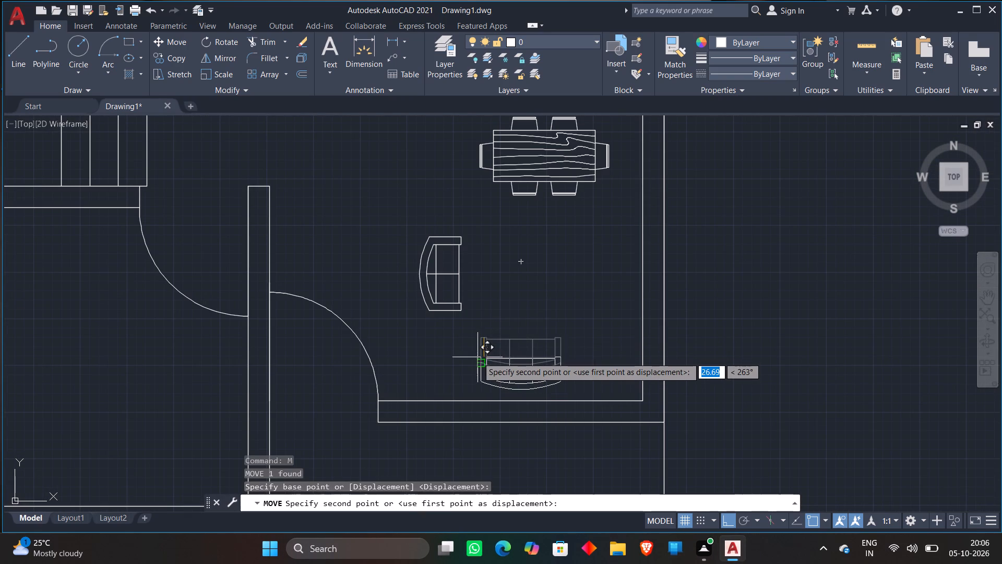
click(478, 357)
Move the two-seat sofa straight down about 50 cm, just above and left of the three-seat sofa.
click(459, 310)
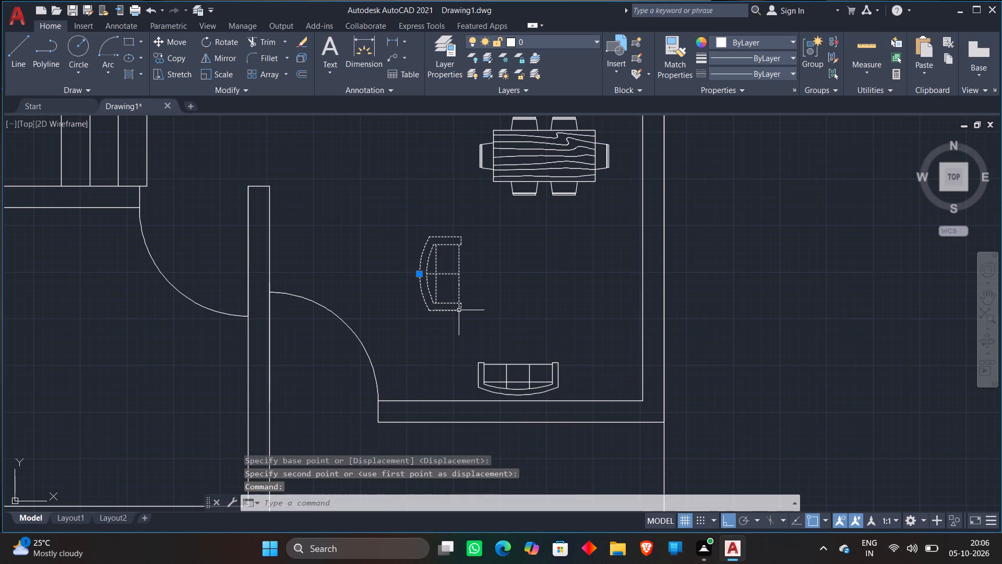
key(m)
key(Return)
click(459, 310)
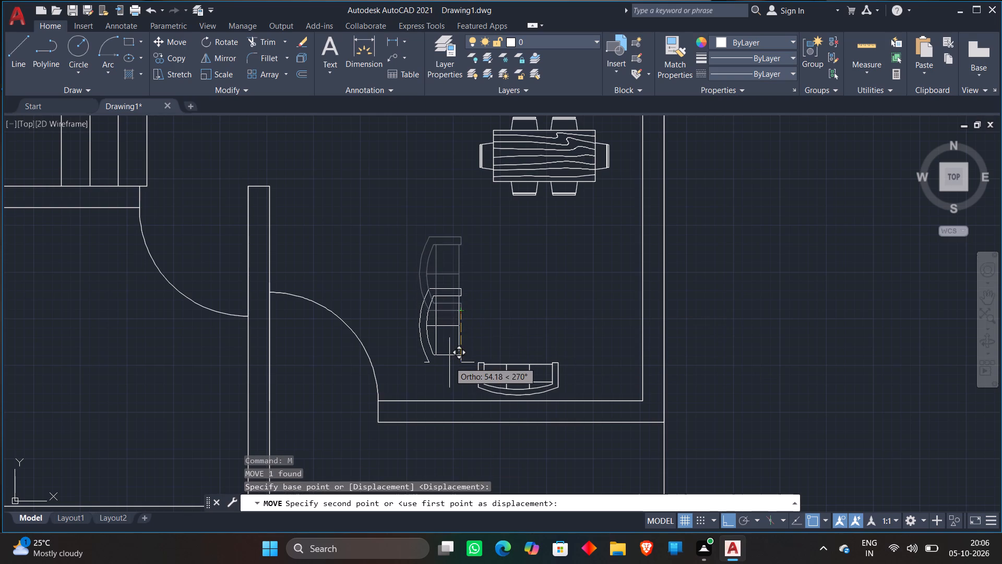
click(449, 360)
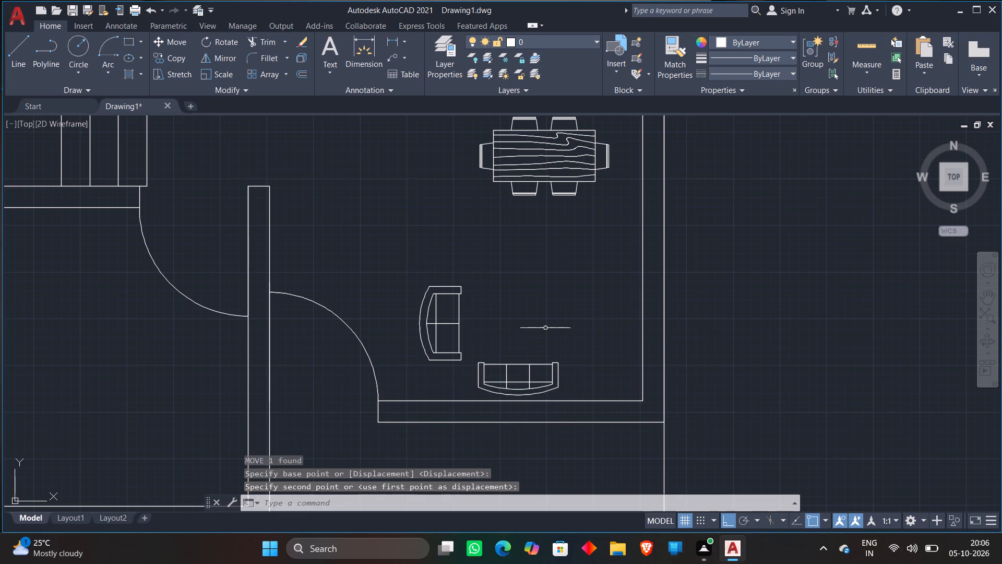
Insert the Toilet - top block from House Designer.dwg in DesignCenter, placing it outside the plan's right wall.
text(dc)
key(Return)
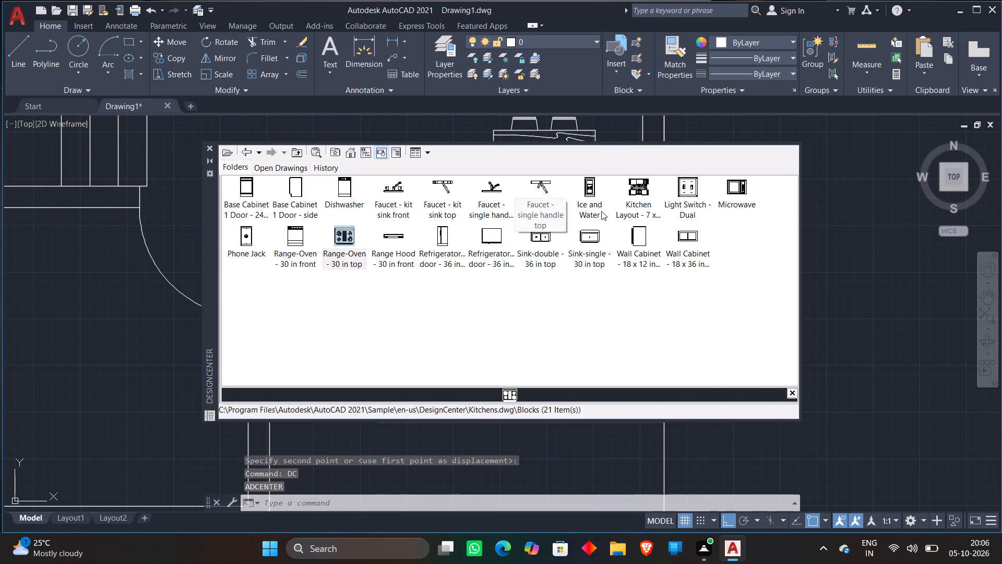
click(243, 154)
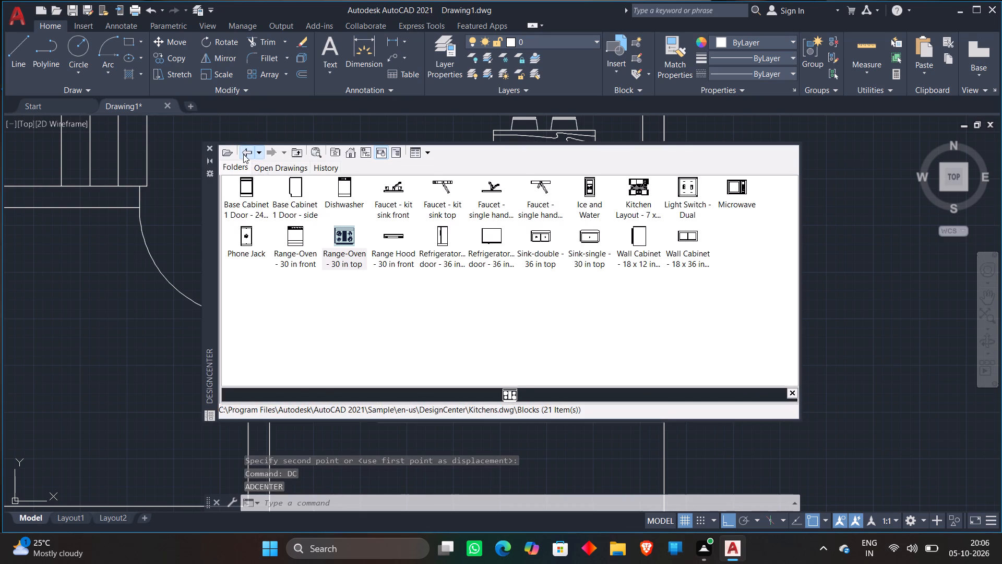
click(247, 157)
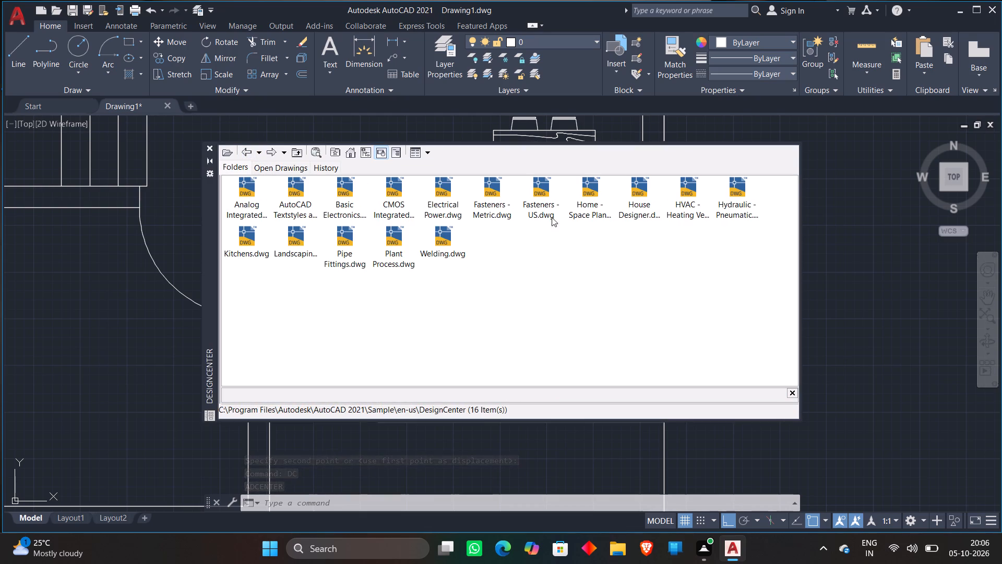
double_click(649, 193)
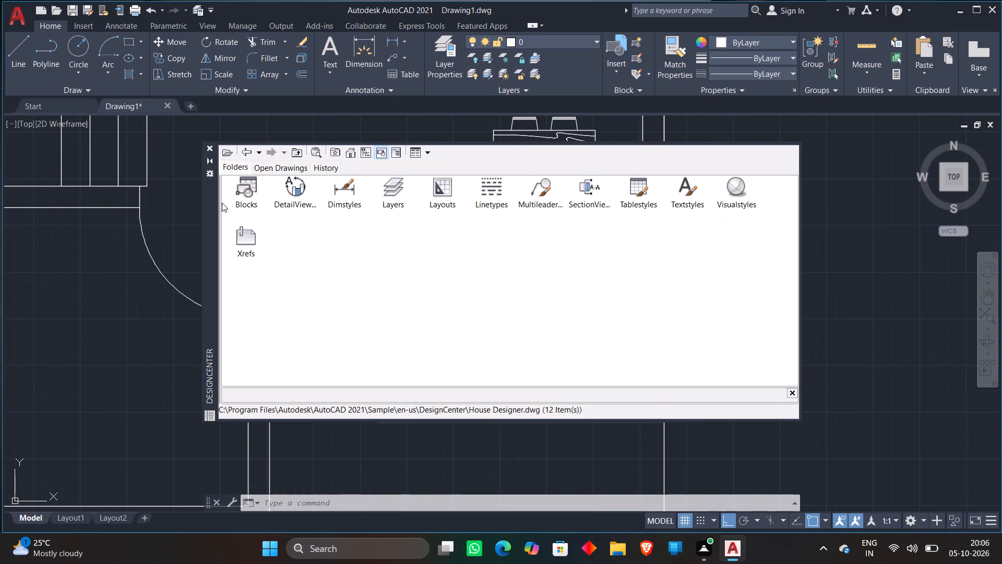
double_click(244, 191)
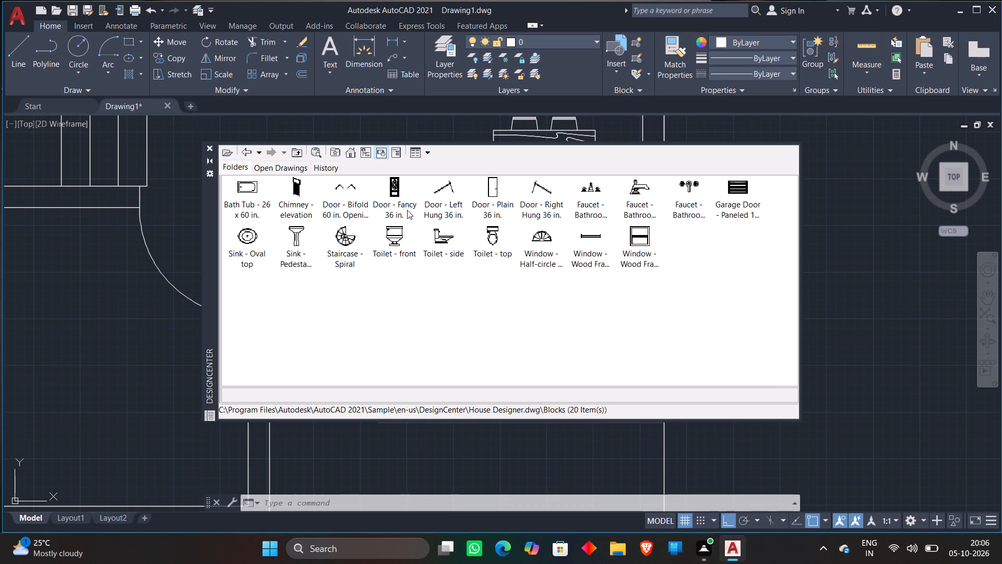
double_click(490, 232)
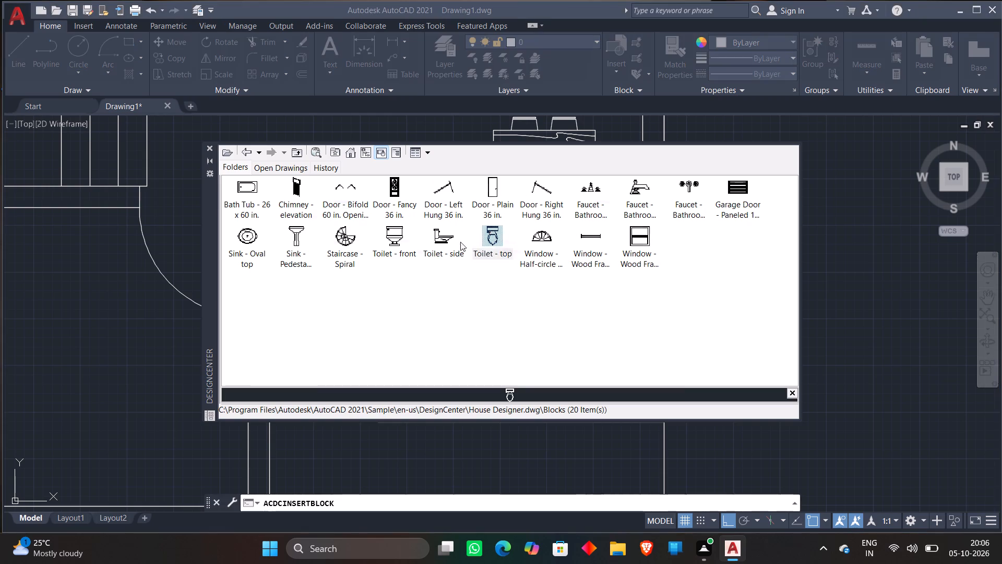
click(564, 352)
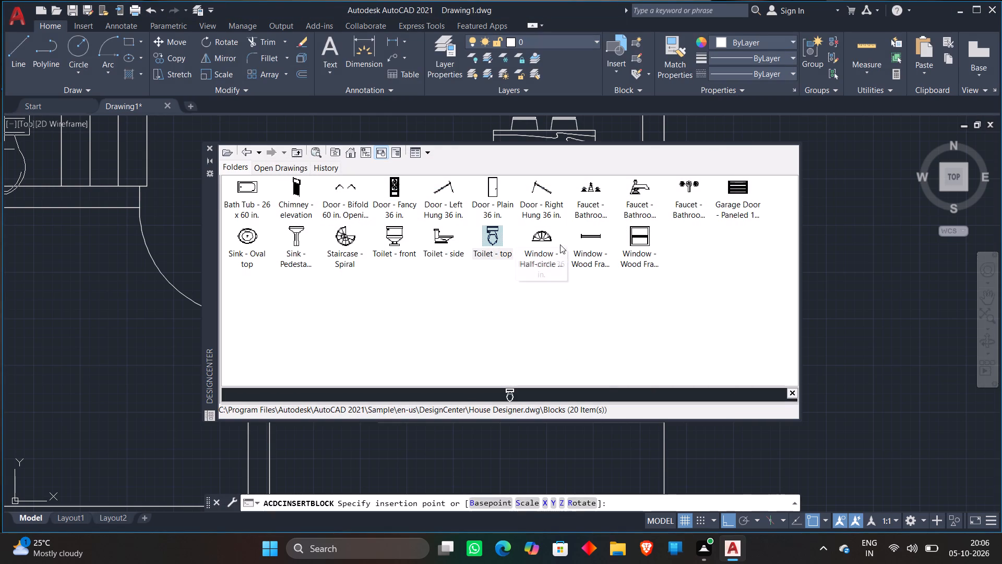
click(837, 308)
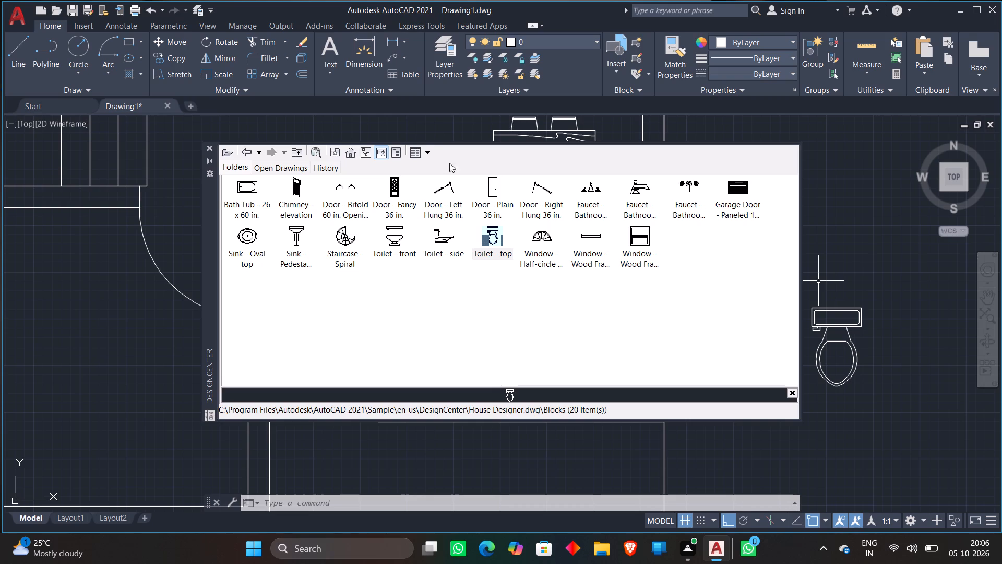
Insert the Desk - 30 x 60 in. block from Home - Space Planner.dwg at scale 1 above the toilet, and close DesignCenter.
click(246, 155)
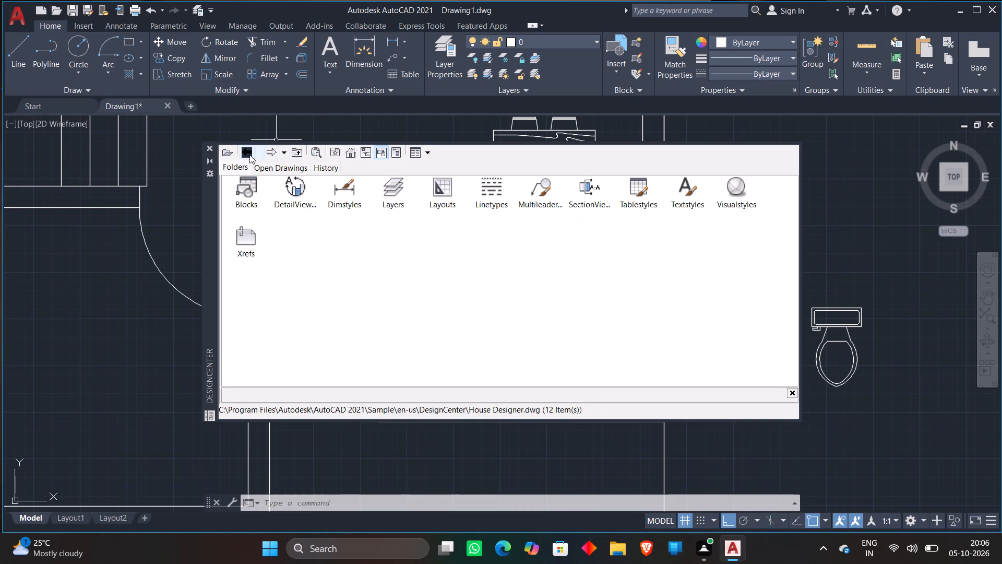
click(249, 155)
double_click(584, 193)
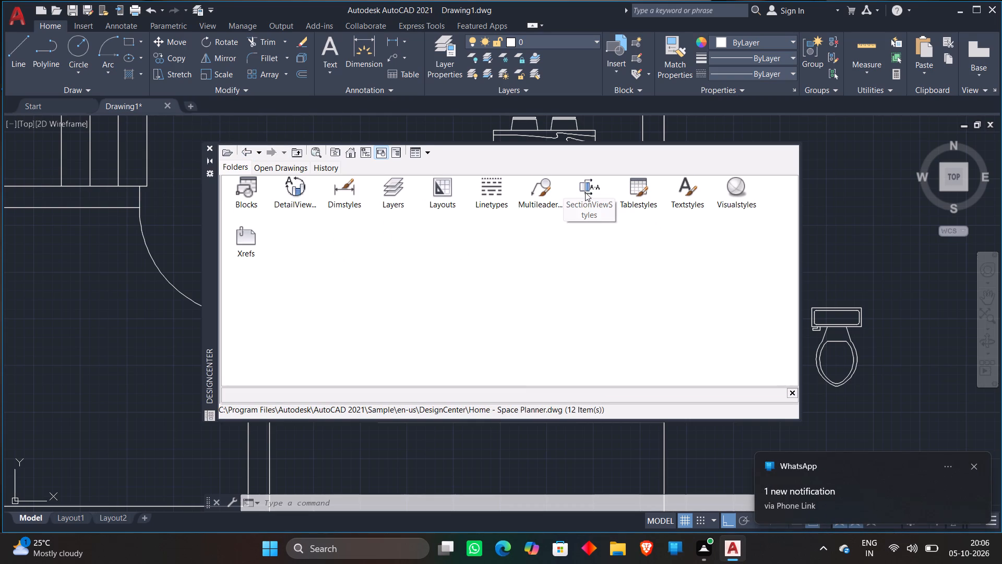
double_click(243, 190)
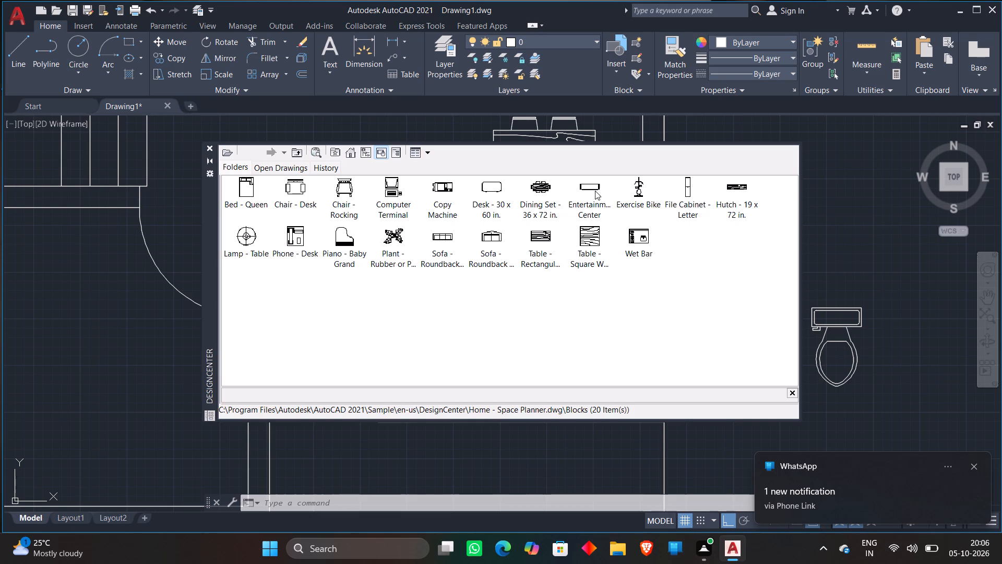
click(485, 188)
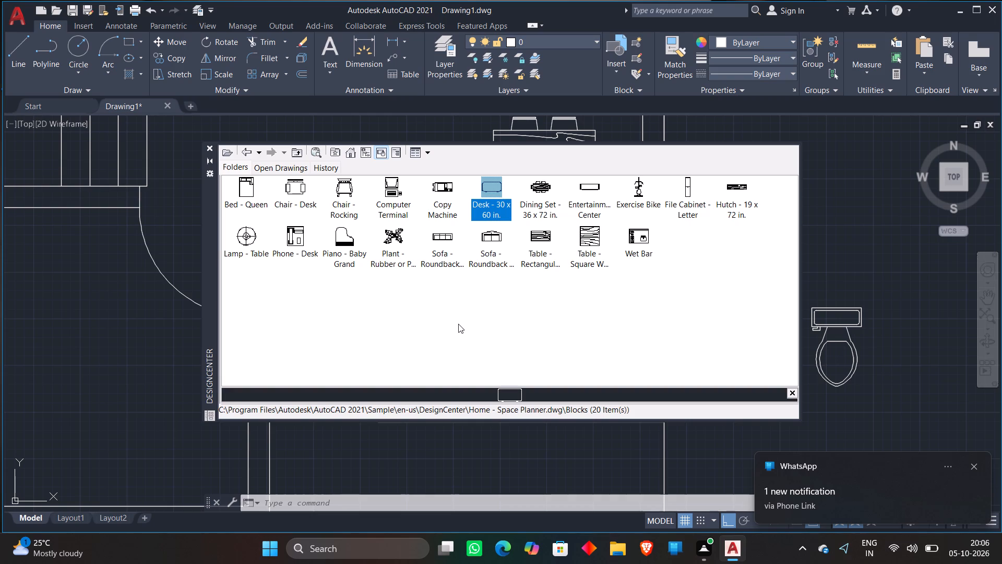
click(490, 194)
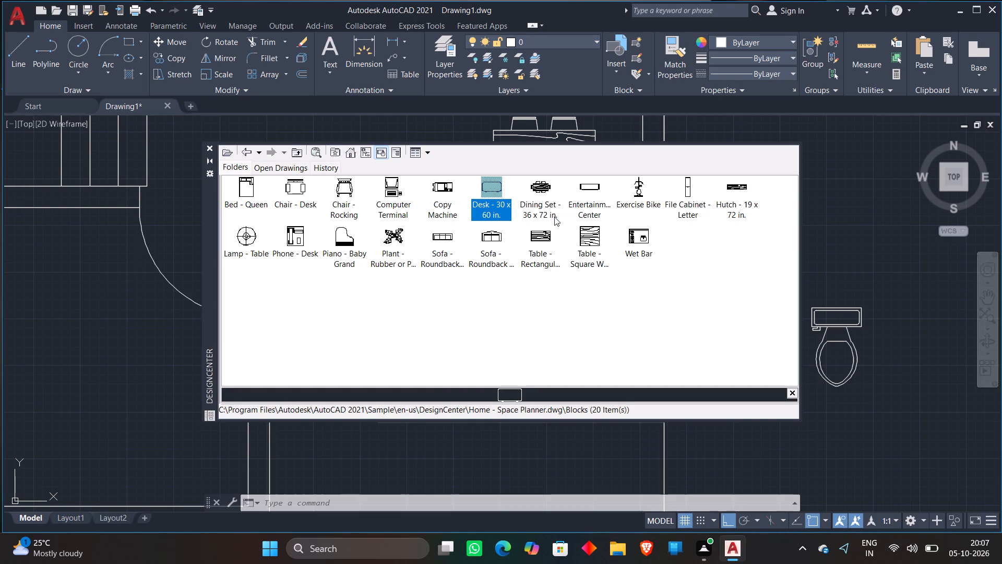
click(868, 238)
click(830, 253)
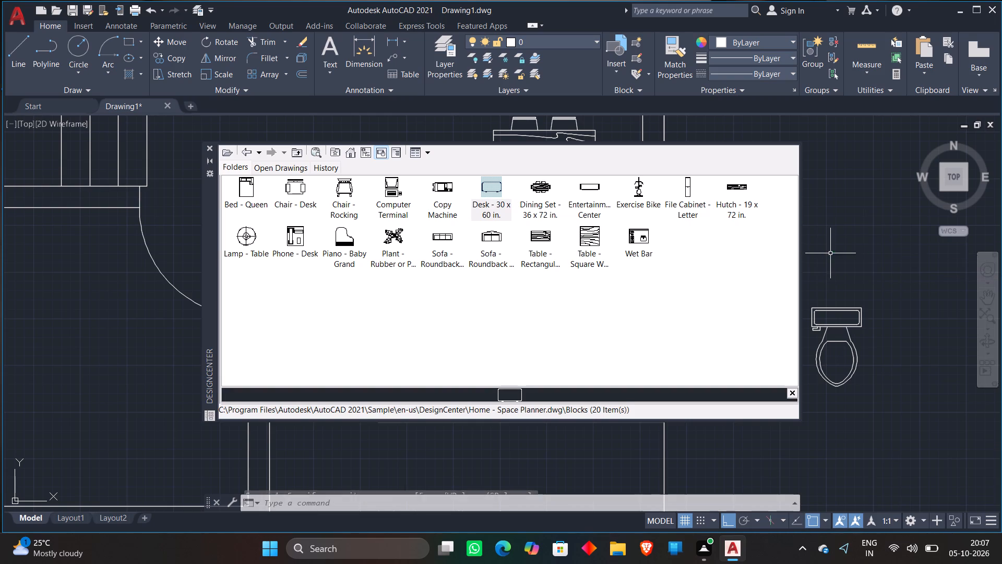
double_click(488, 184)
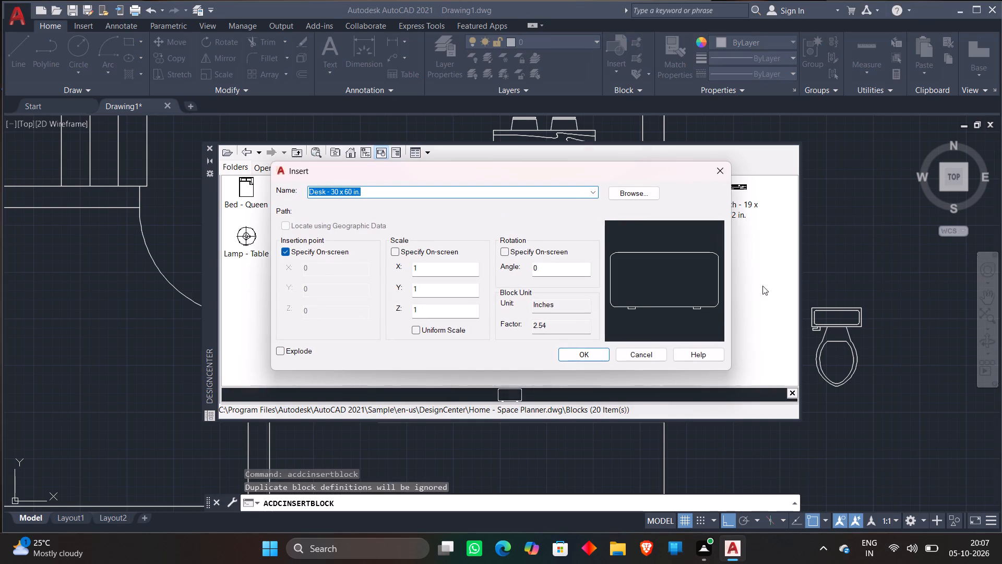
click(588, 353)
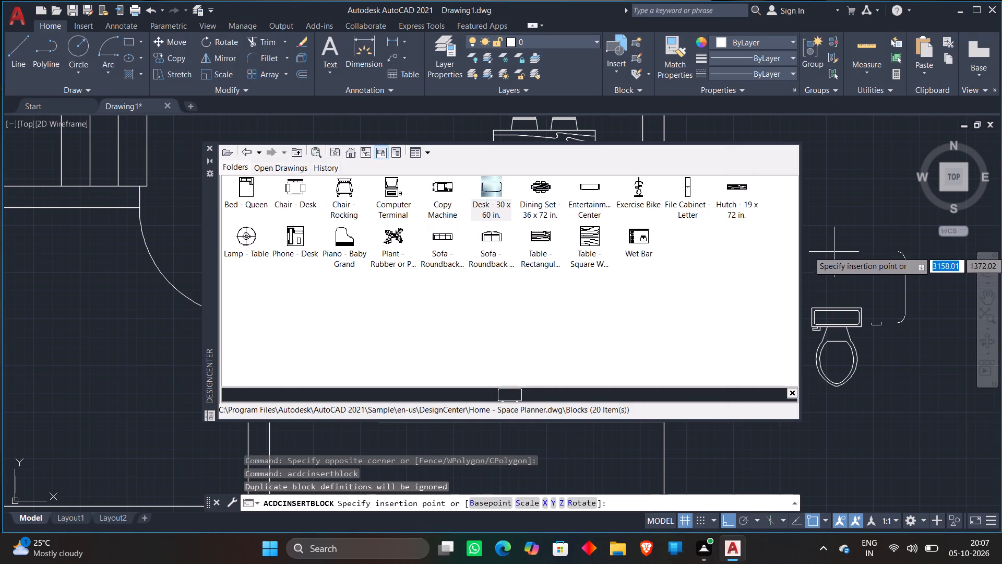
click(844, 202)
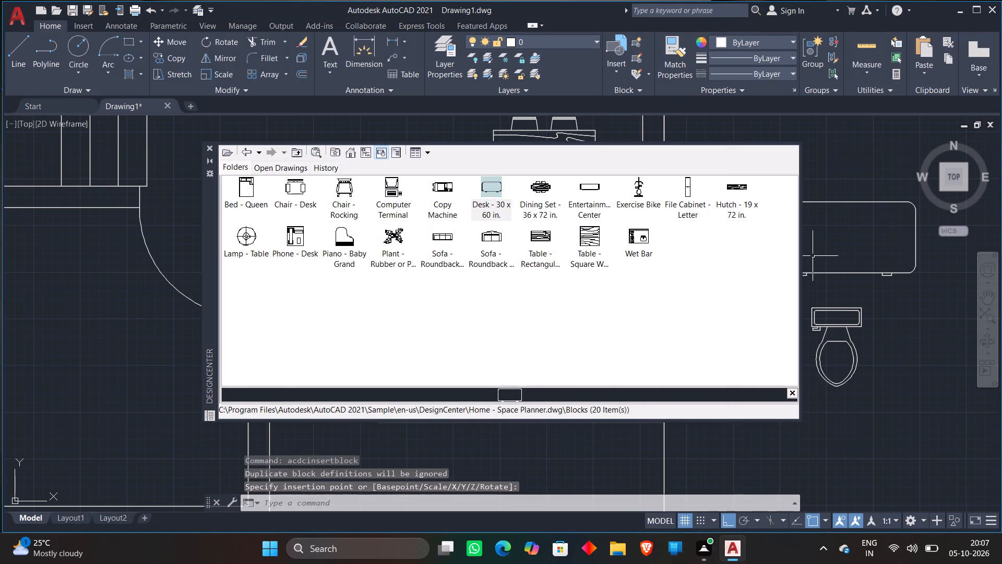
key(Escape)
click(802, 149)
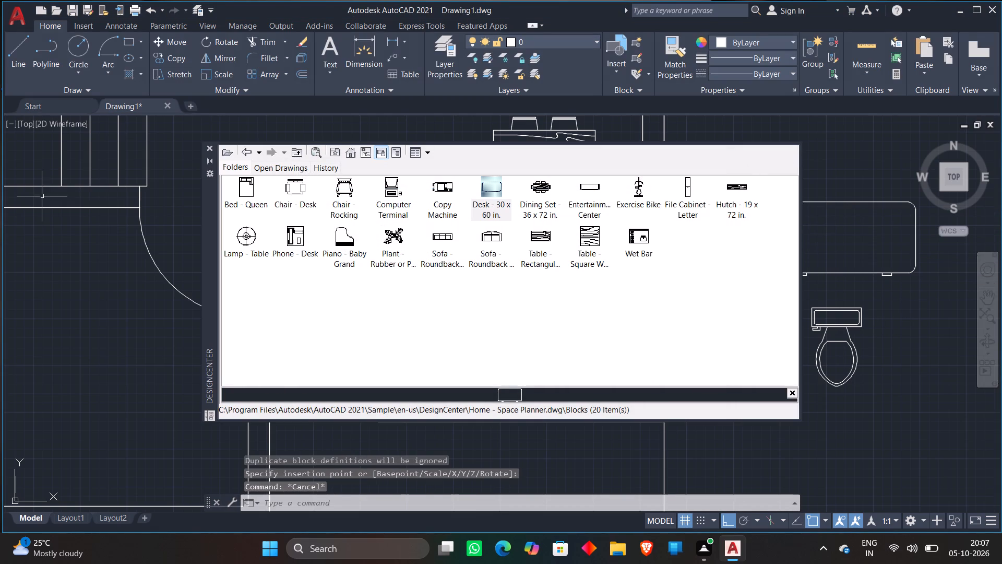
click(210, 146)
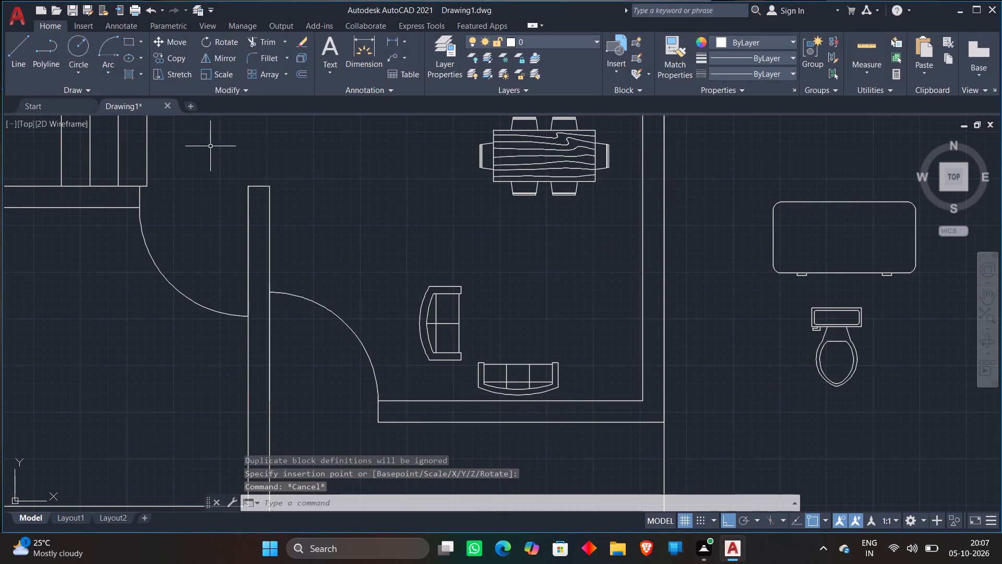
Move the desk from outside the plan into the living room, just right of the two-seat sofa and above the three-seat sofa.
scroll(633, 276, down, 1)
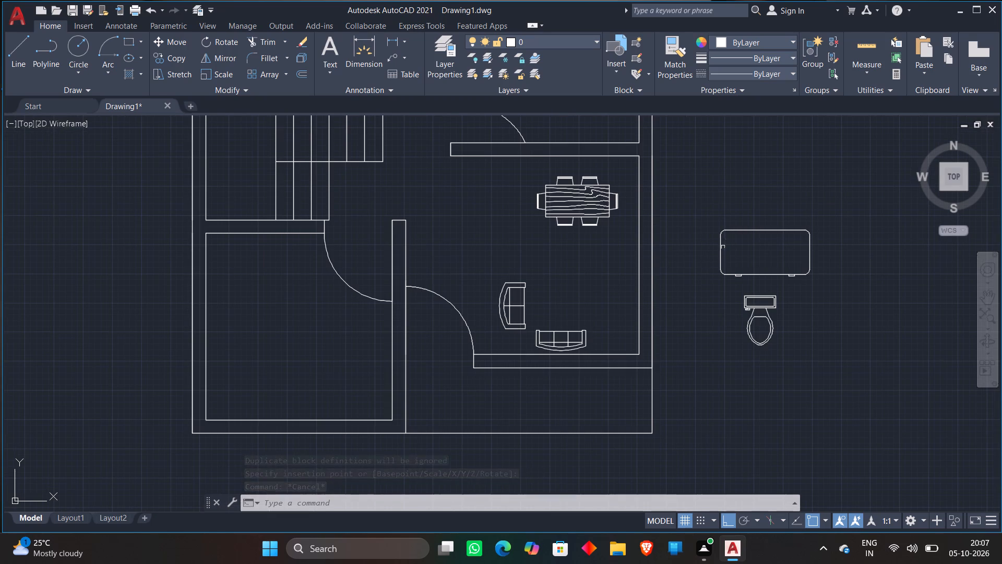
click(721, 250)
key(m)
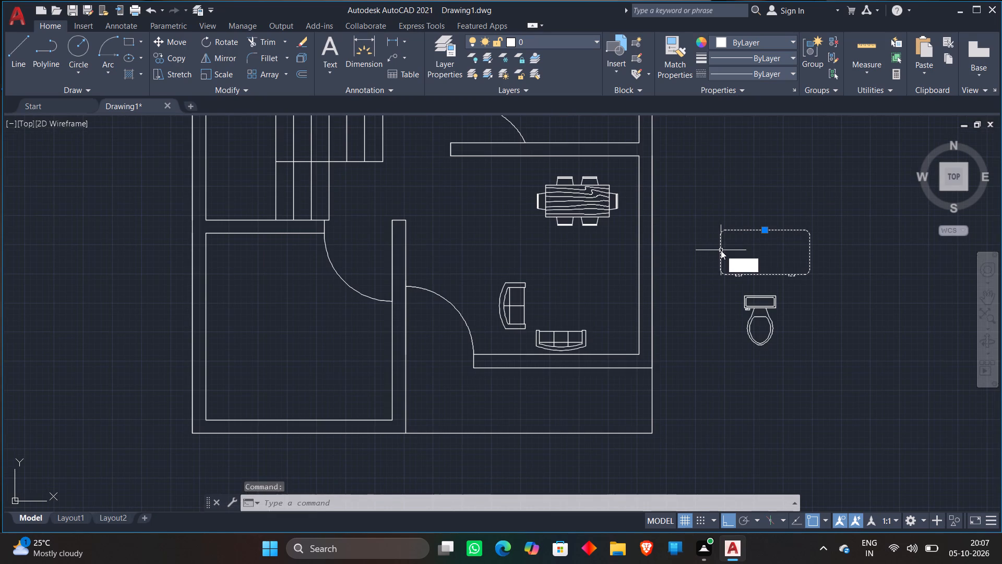
key(Return)
click(721, 250)
scroll(559, 303, up, 1)
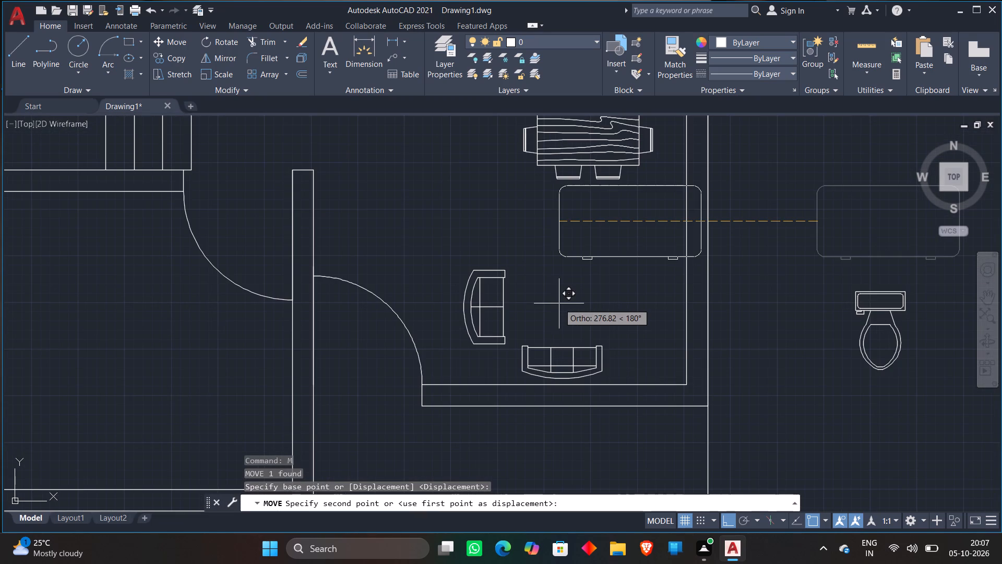
key(F8)
click(522, 296)
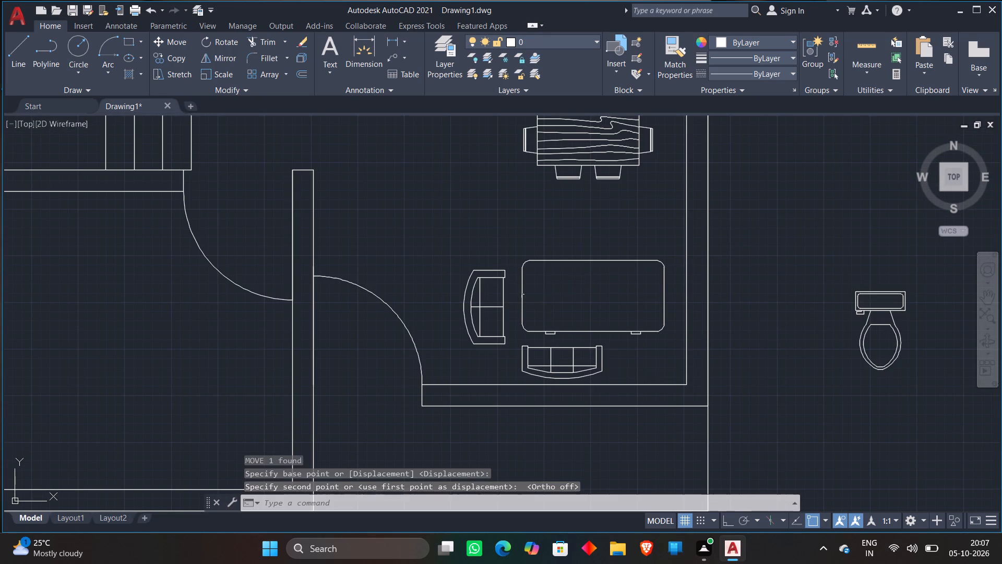
Scale the living room desk down to a little over half its size, using a base point inside it.
click(540, 330)
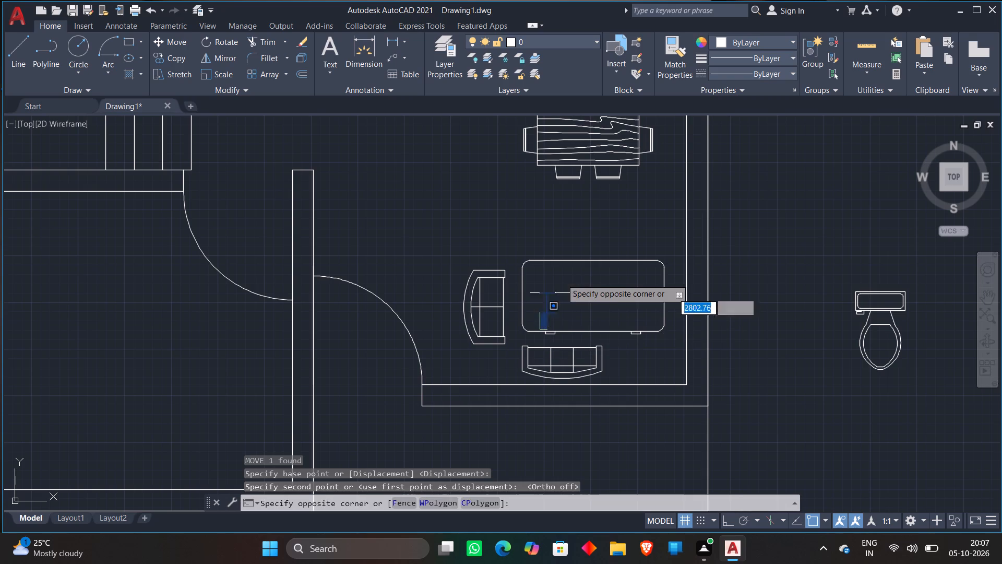
right_click(568, 257)
click(556, 263)
click(541, 260)
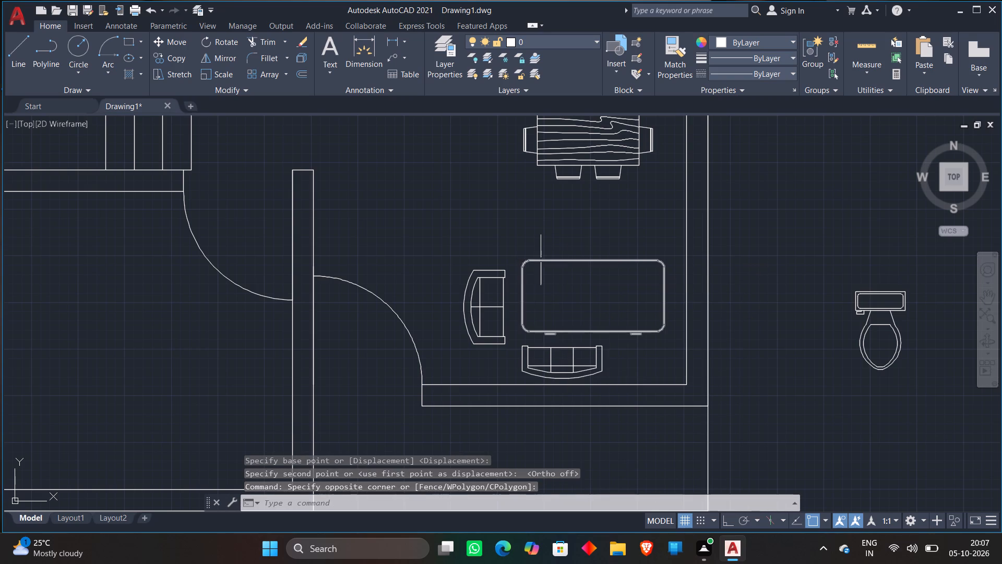
right_click(541, 260)
click(561, 336)
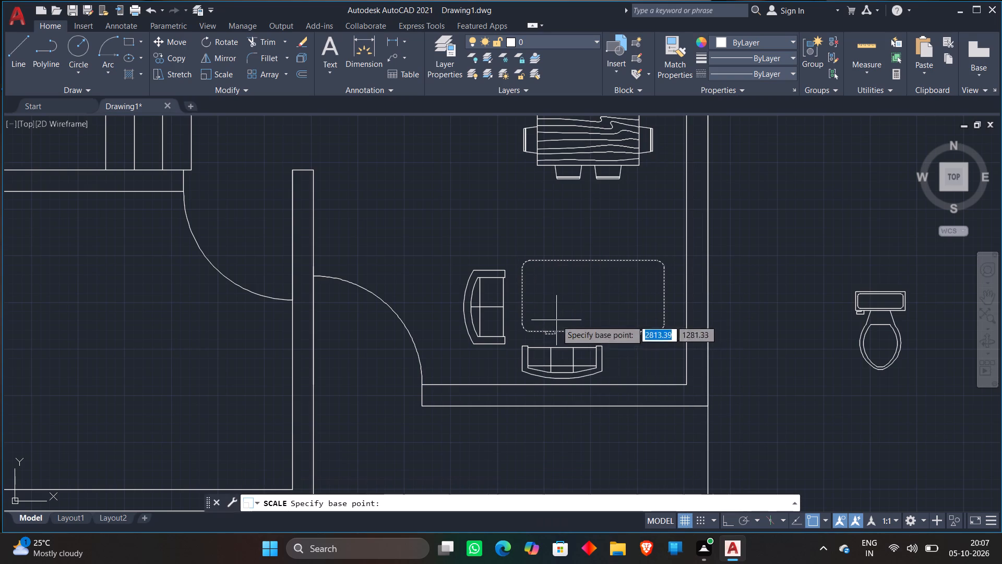
click(556, 320)
click(581, 334)
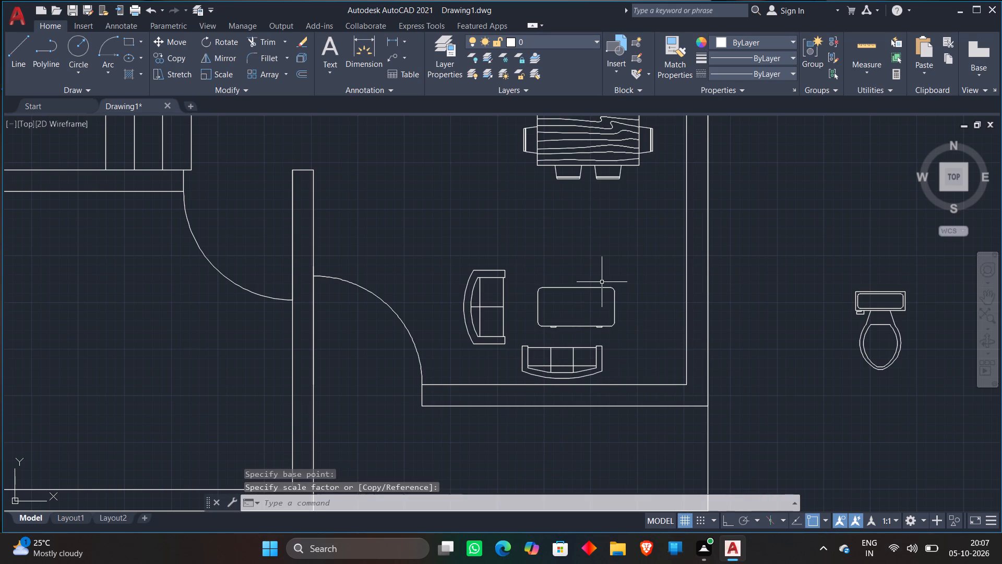
Nudge the reduced desk a few centimeters left and up, keeping it above the three-seat sofa.
scroll(602, 282, down, 1)
scroll(609, 293, up, 2)
click(613, 289)
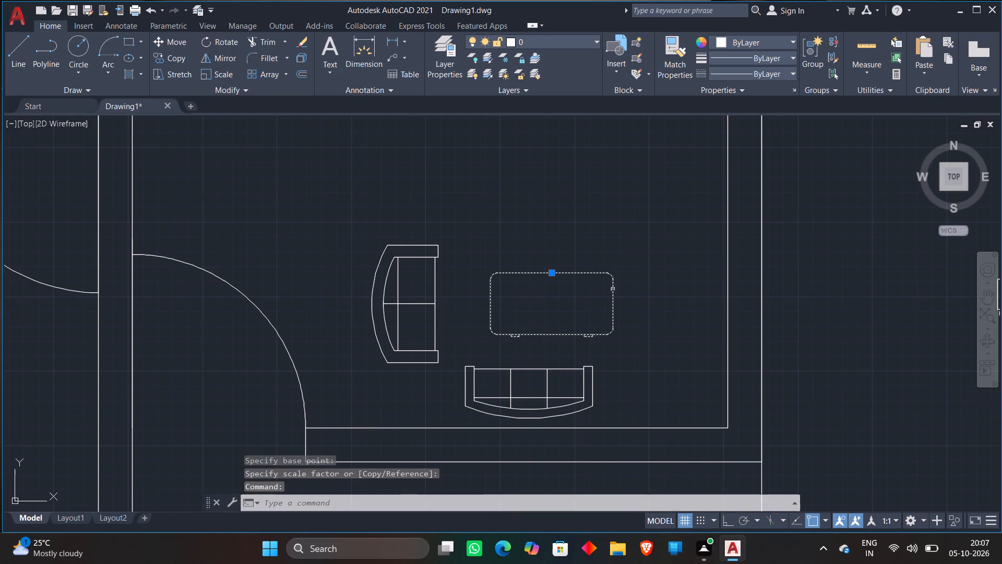
key(m)
key(Return)
click(613, 289)
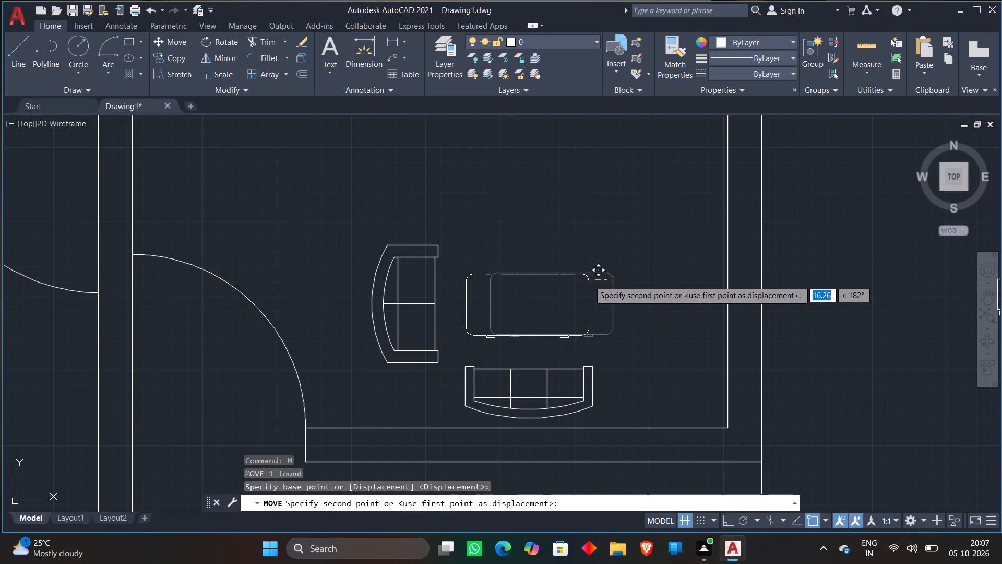
click(590, 280)
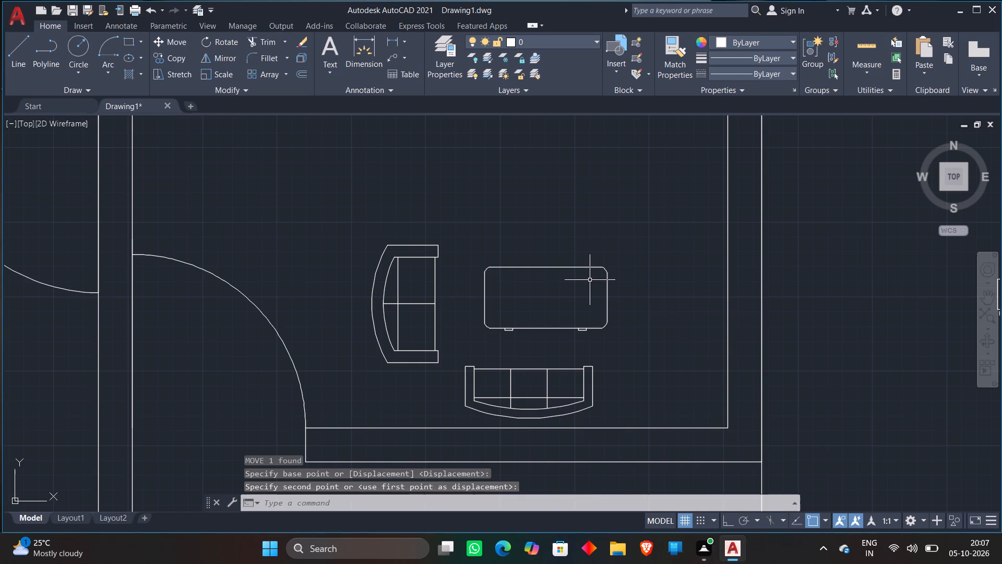
click(606, 270)
key(m)
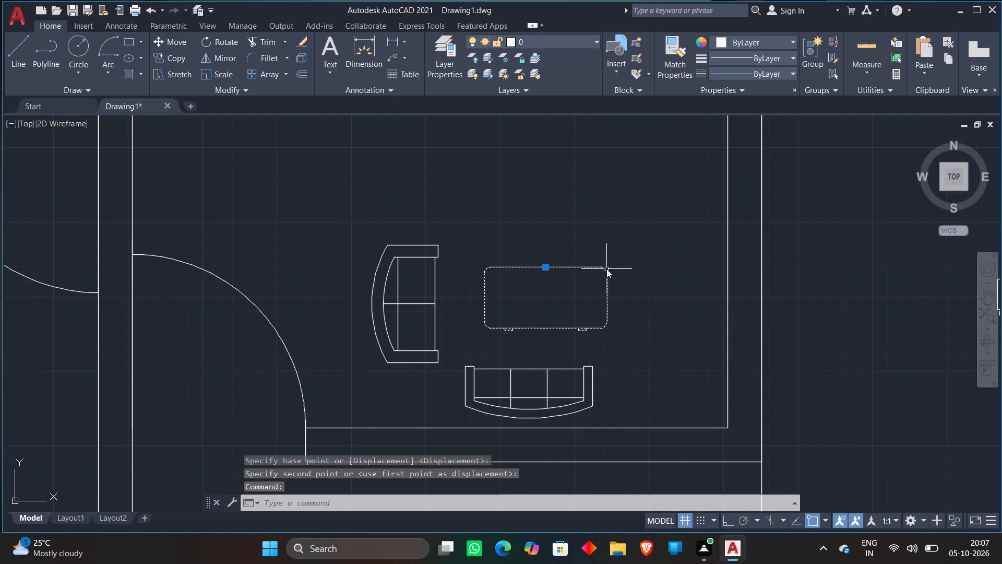
key(Return)
click(606, 269)
click(589, 269)
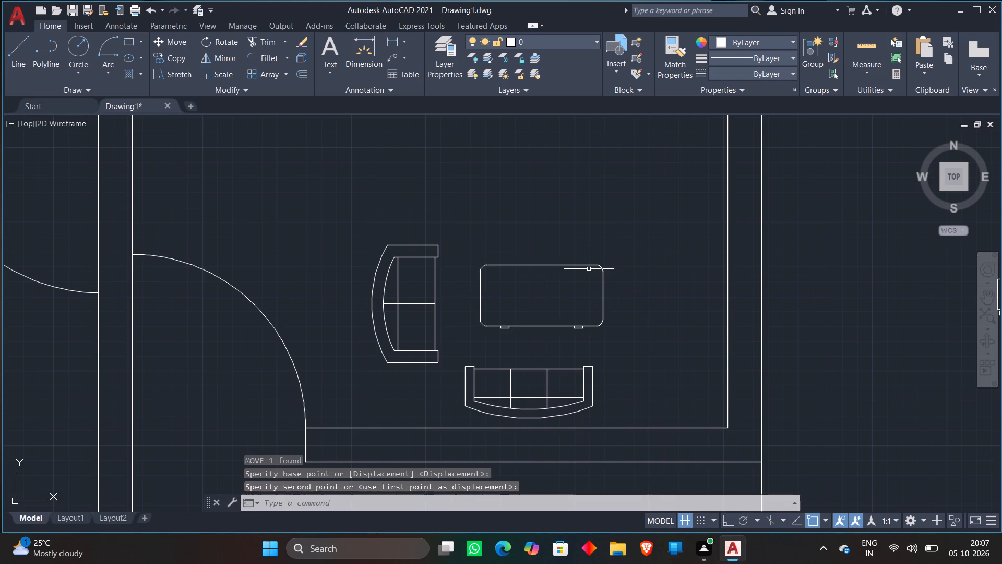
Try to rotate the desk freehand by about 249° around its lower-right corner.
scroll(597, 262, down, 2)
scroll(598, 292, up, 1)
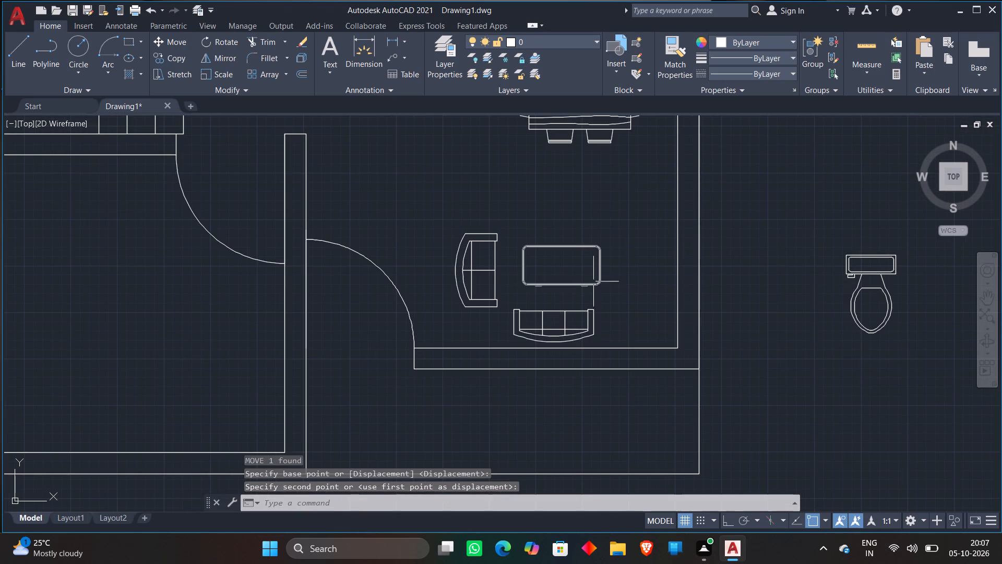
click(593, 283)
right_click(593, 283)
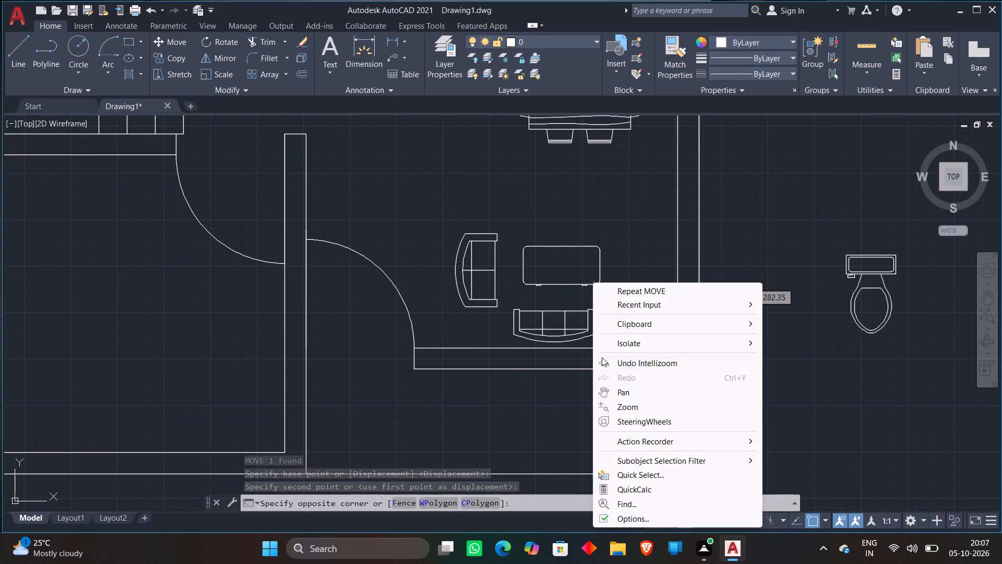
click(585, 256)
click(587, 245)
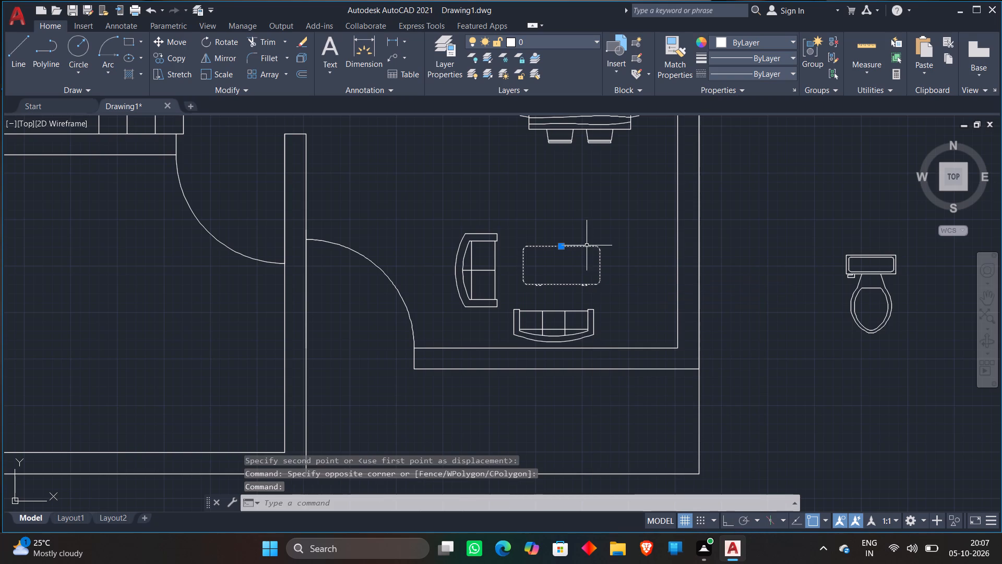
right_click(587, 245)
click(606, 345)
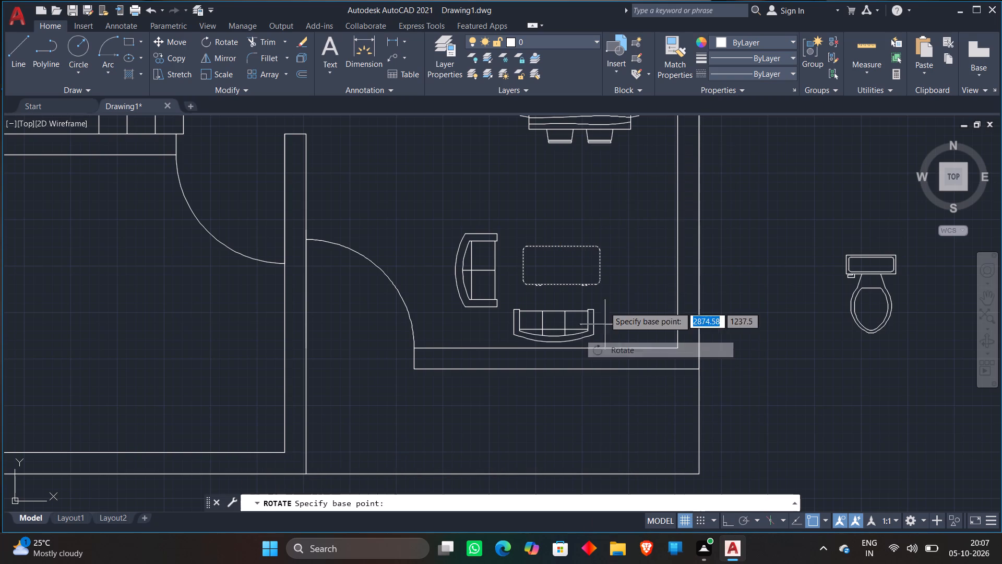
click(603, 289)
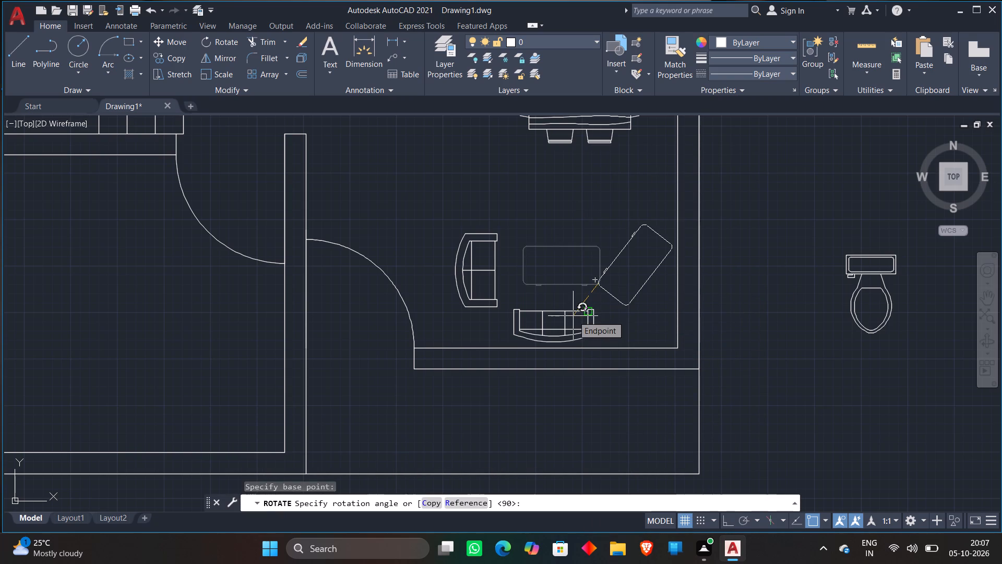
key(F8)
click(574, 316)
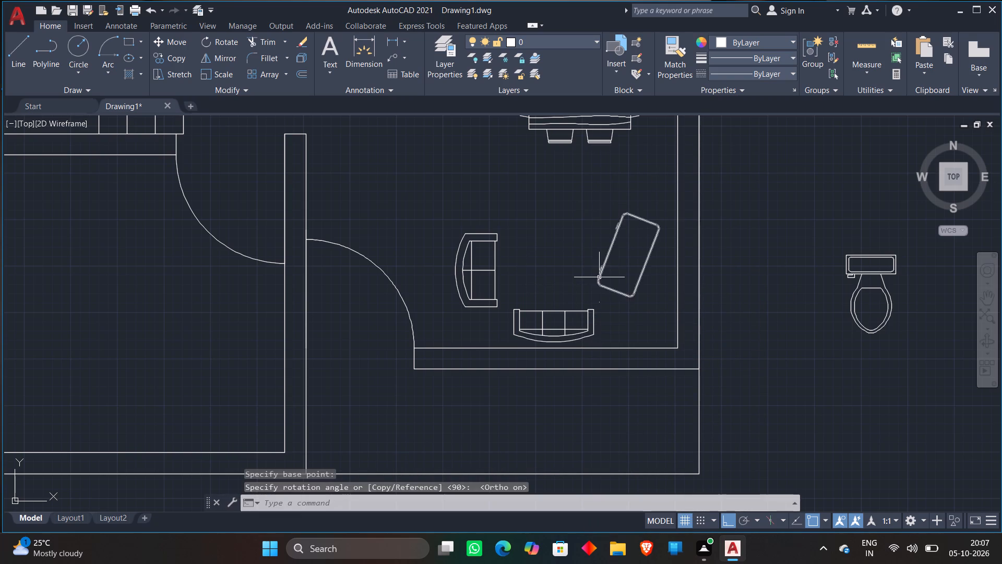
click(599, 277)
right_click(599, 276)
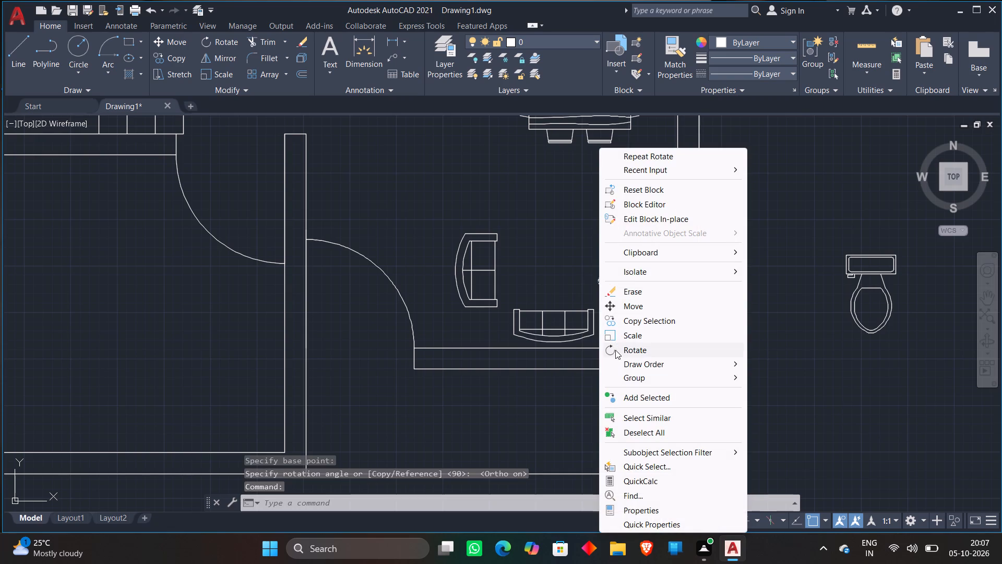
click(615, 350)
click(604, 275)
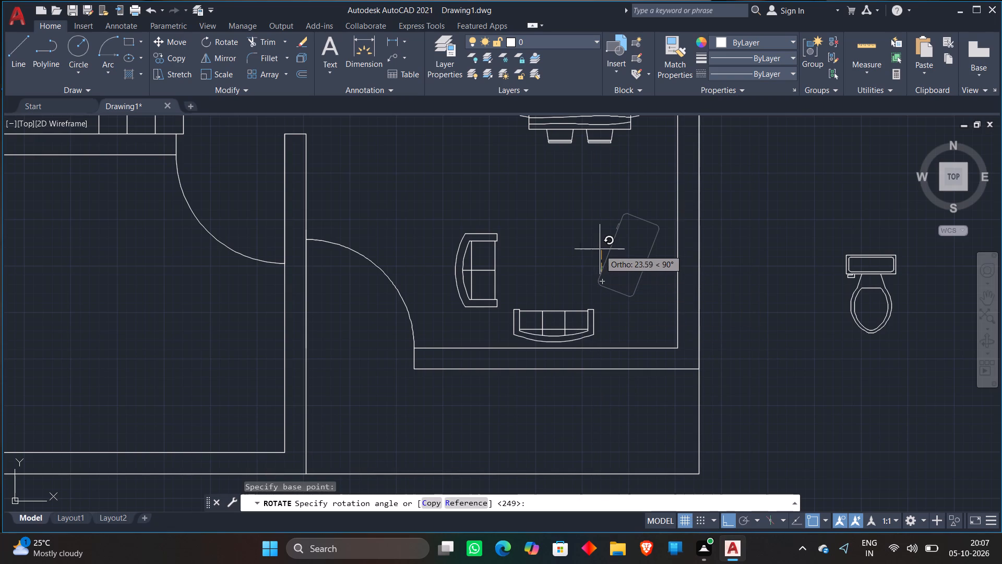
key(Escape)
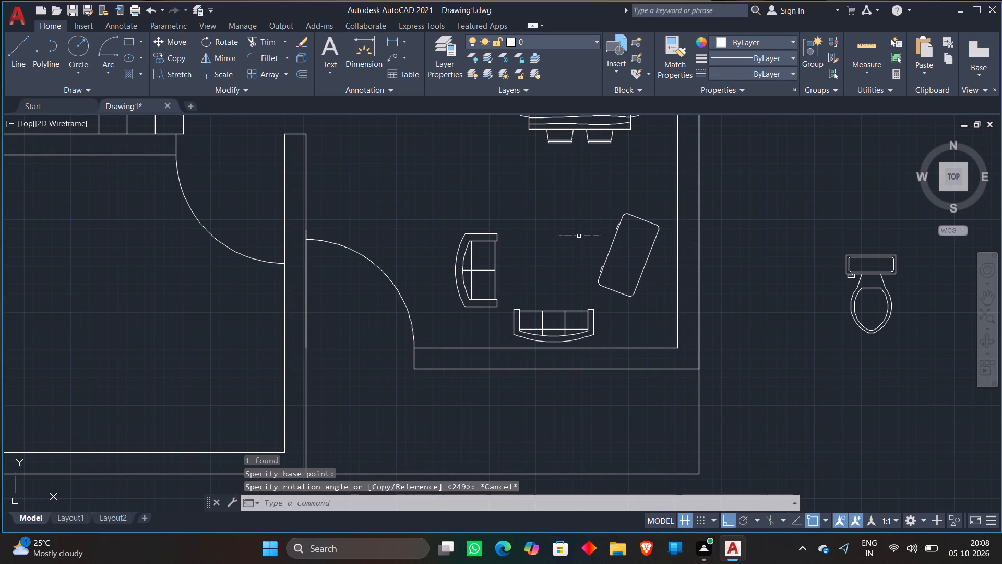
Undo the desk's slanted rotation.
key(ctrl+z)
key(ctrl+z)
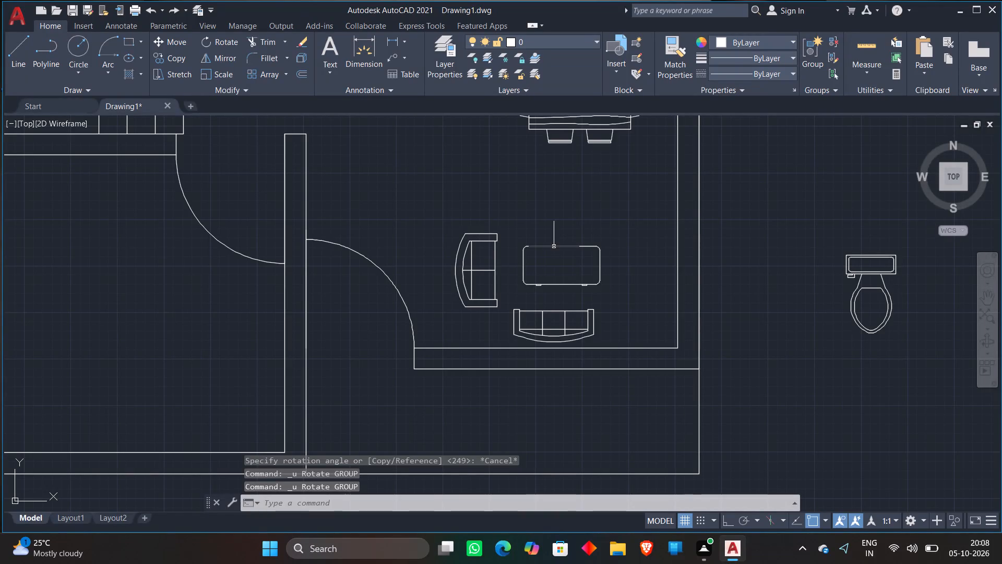
Rotate the desk 90° clockwise about its upper-right corner so it stands upright in the plan.
click(554, 246)
right_click(554, 246)
click(570, 350)
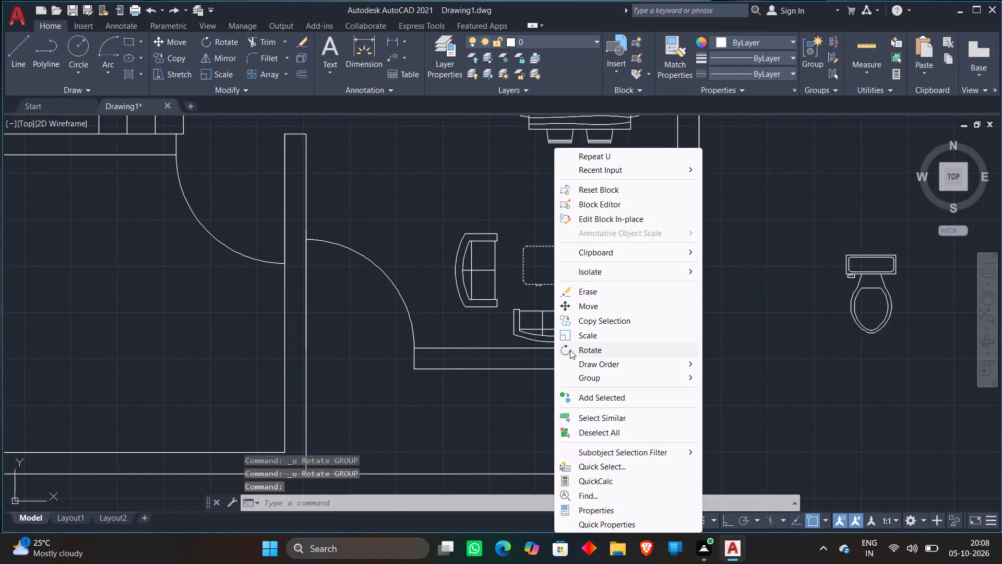
click(602, 248)
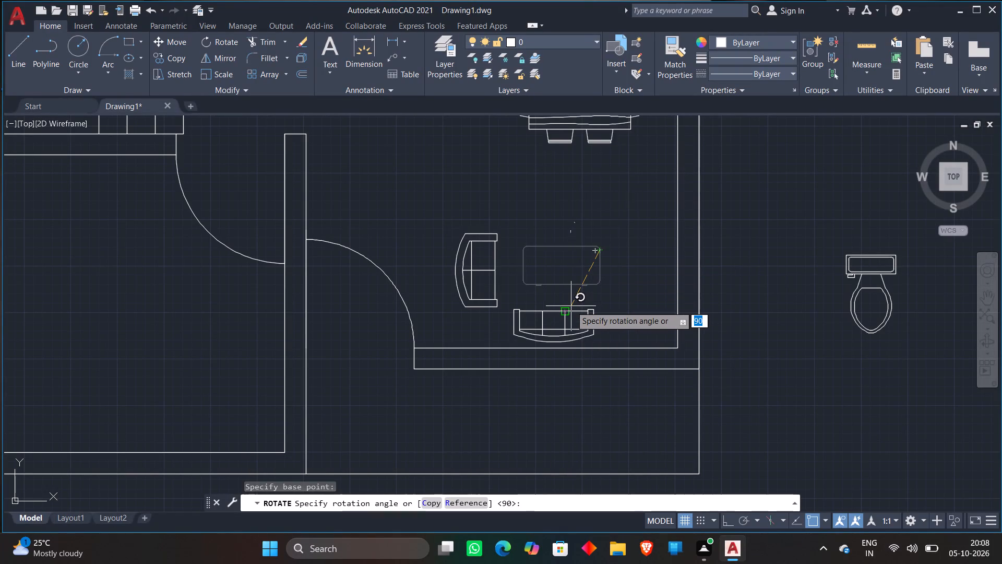
key(F8)
click(598, 299)
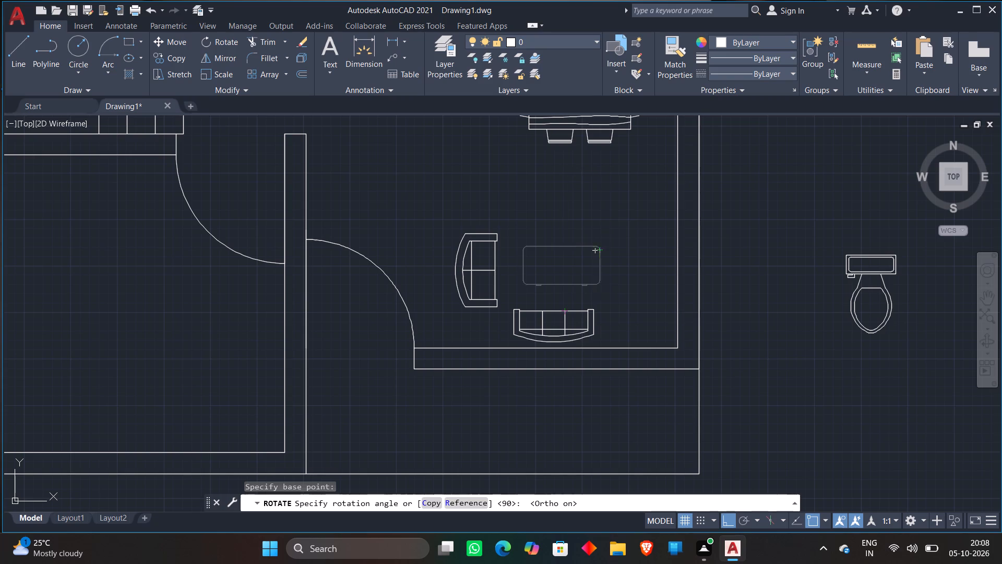
Move the upright desk down and left, just above the three-seat sofa and right of the two-seat sofa.
click(580, 248)
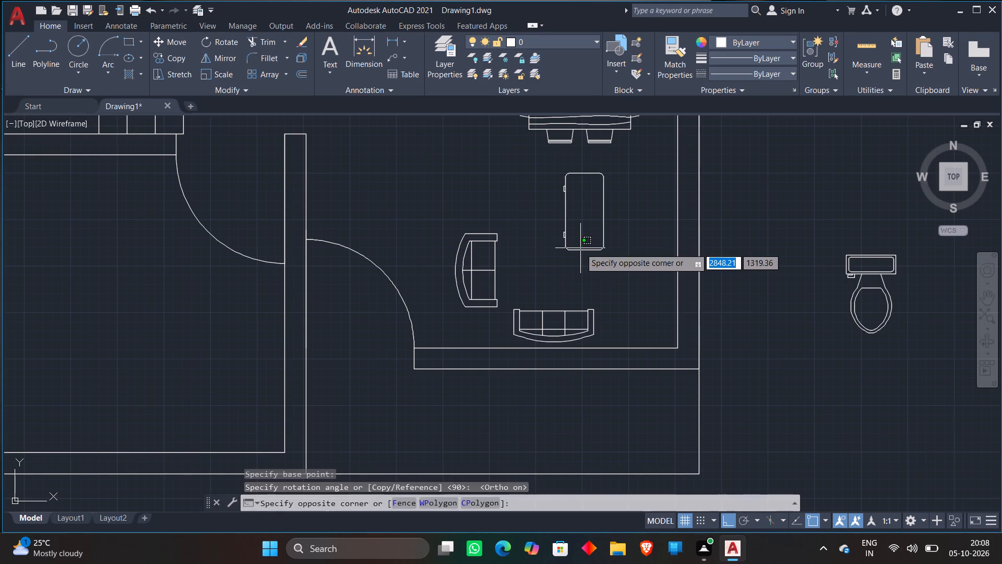
click(580, 248)
click(576, 251)
key(m)
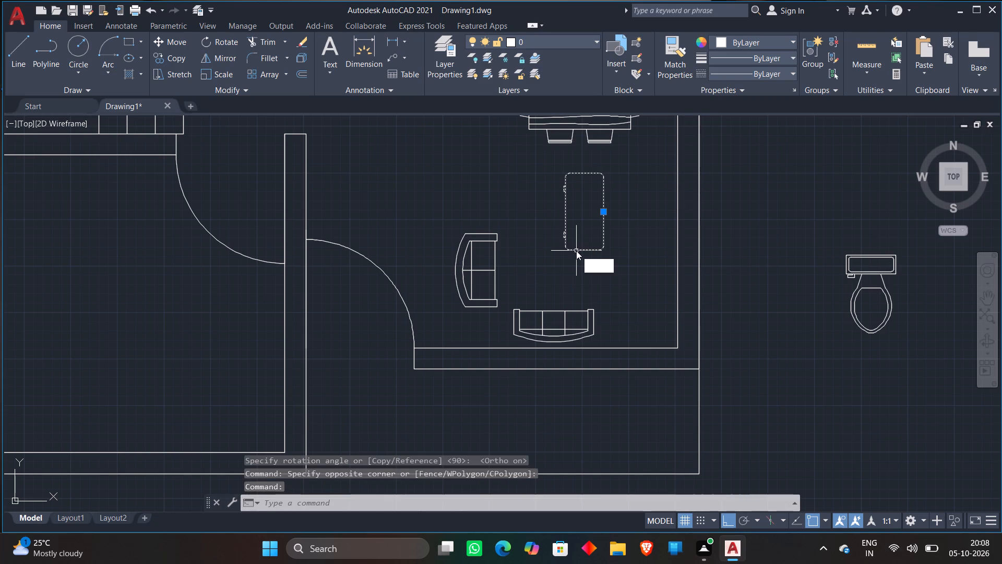
key(Return)
click(576, 251)
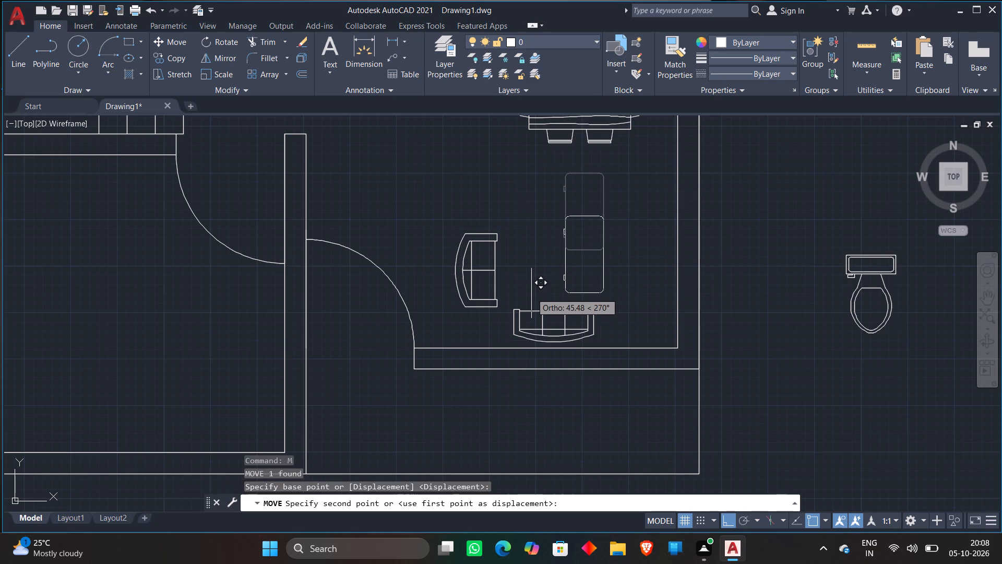
key(F8)
scroll(532, 297, up, 2)
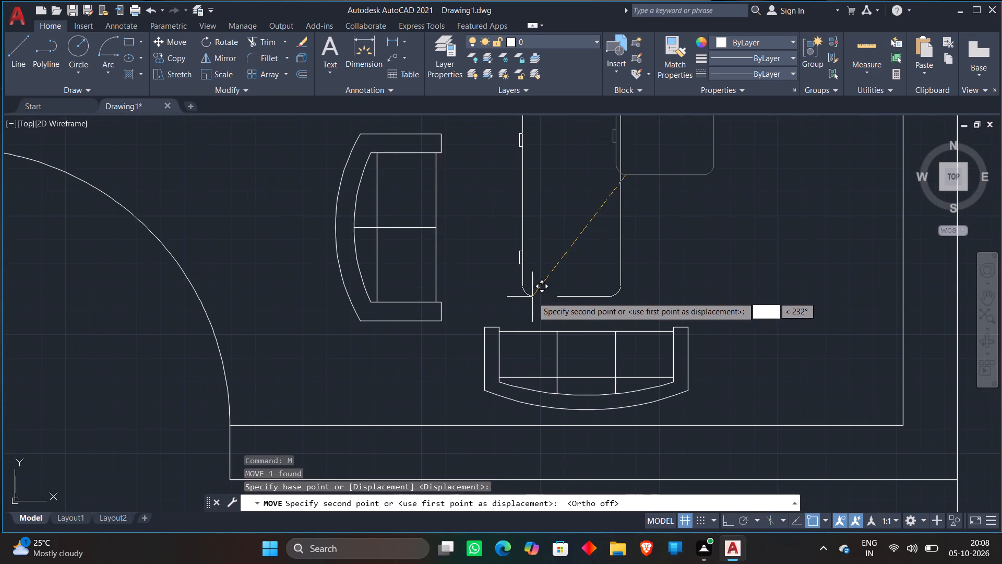
click(539, 312)
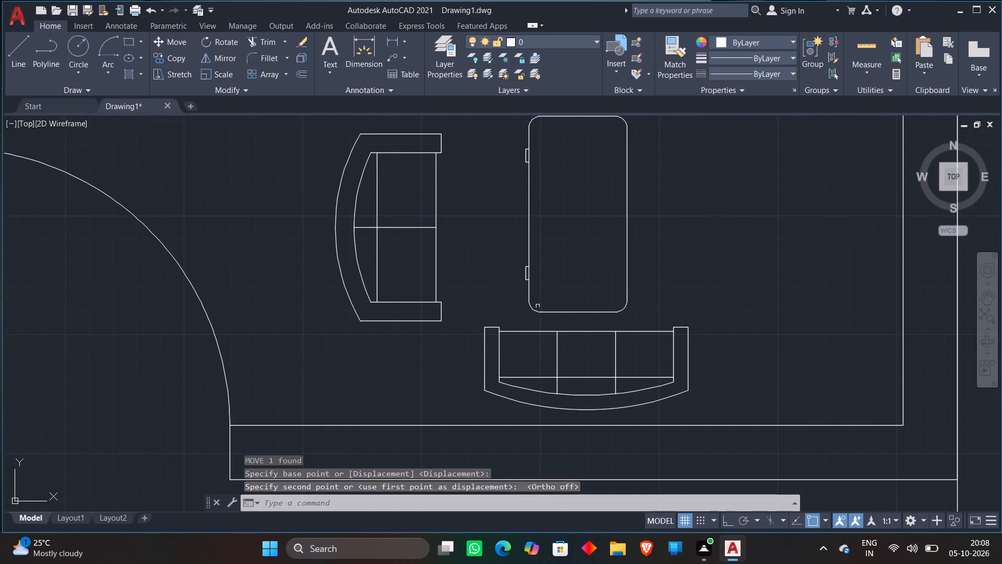
Scale the upright desk down to about 0.75 of its size from a base point near its lower edge.
click(536, 309)
right_click(536, 300)
click(582, 335)
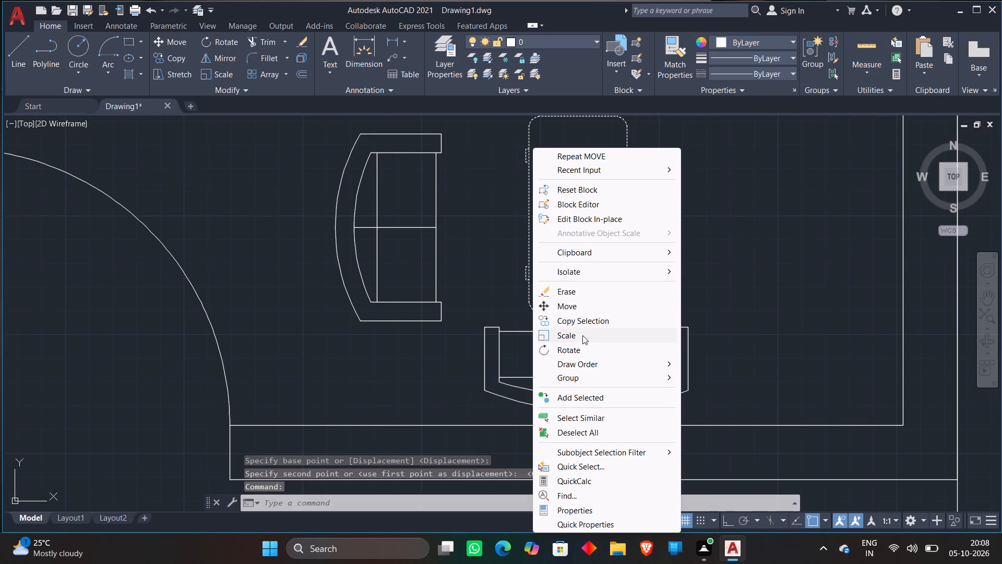
click(565, 299)
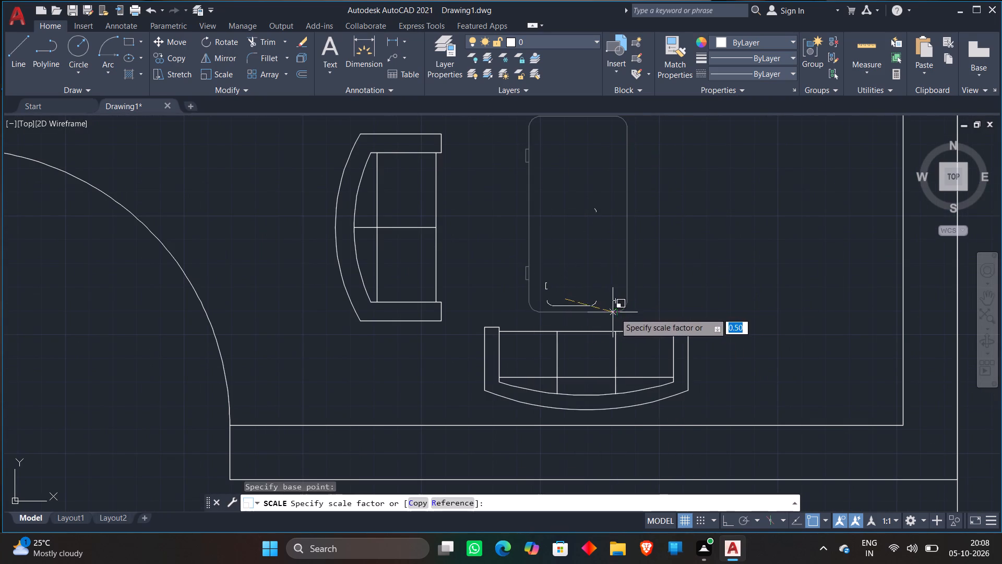
click(638, 313)
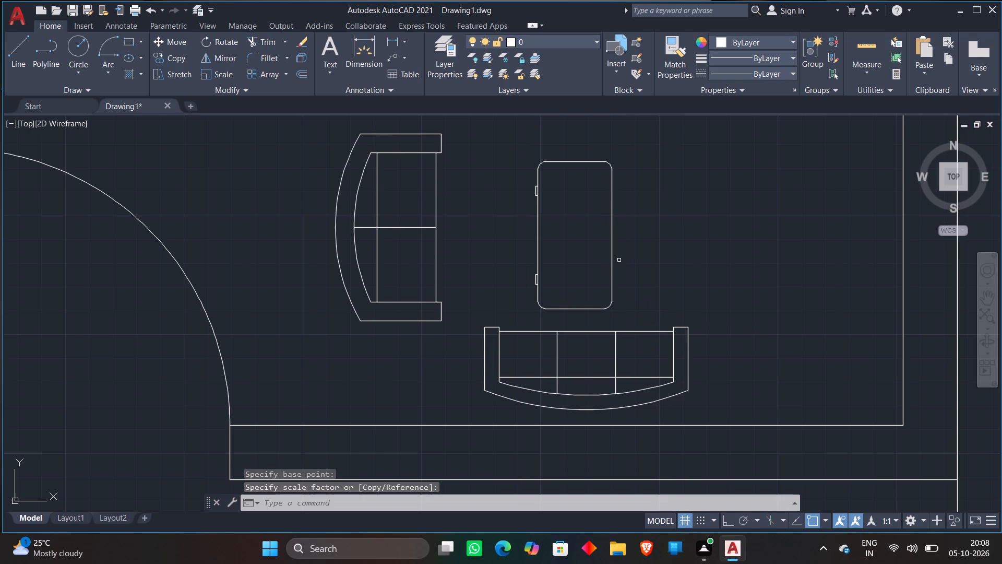
Move the upright desk about 10 cm up and left, keeping it between the two-seat and three-seat sofas.
click(611, 269)
key(m)
key(Return)
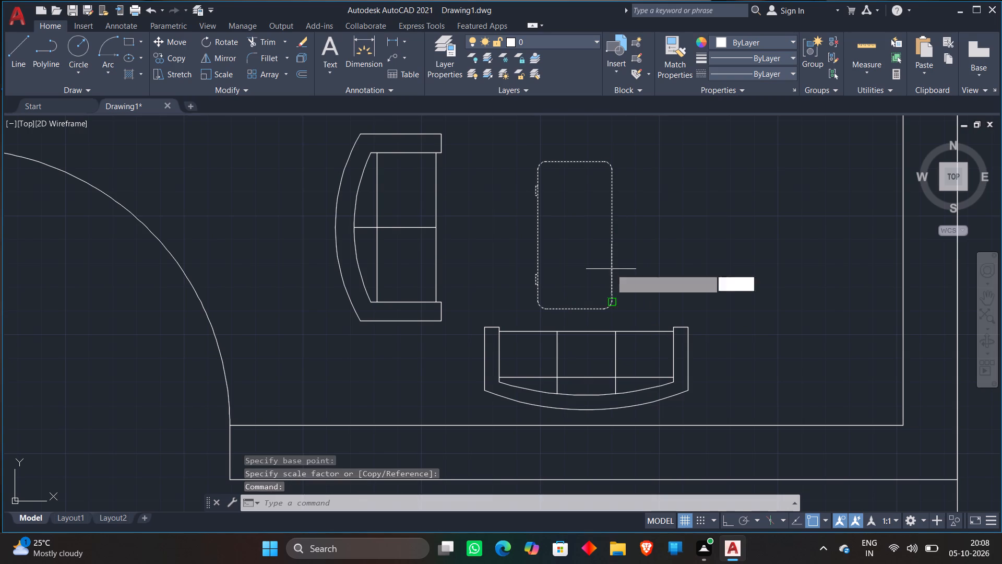
click(611, 269)
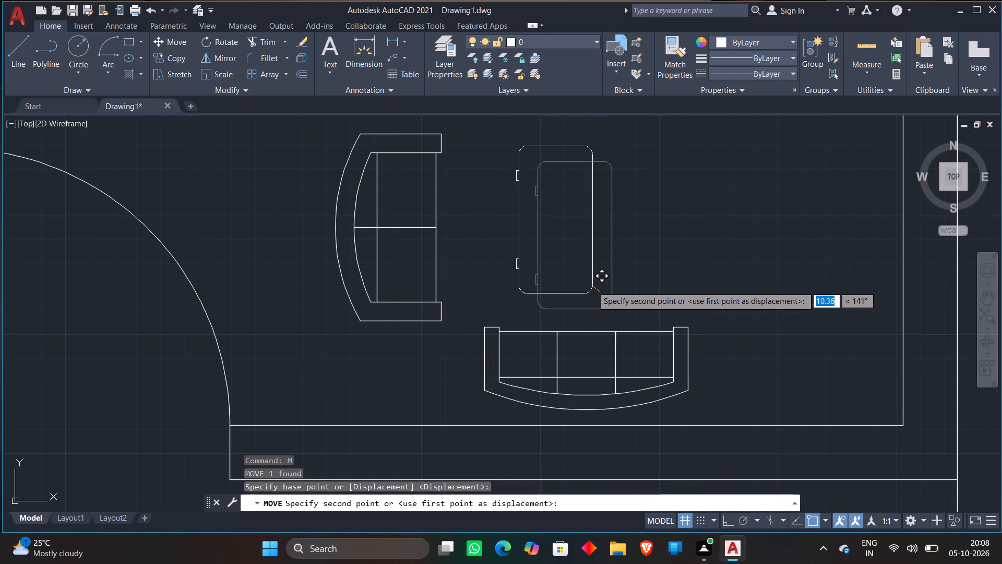
click(592, 286)
Rotate the double bed outside the plan 90° counterclockwise about its lower-right corner, with Ortho on, so its pillows face left.
scroll(628, 157, down, 2)
scroll(647, 209, down, 1)
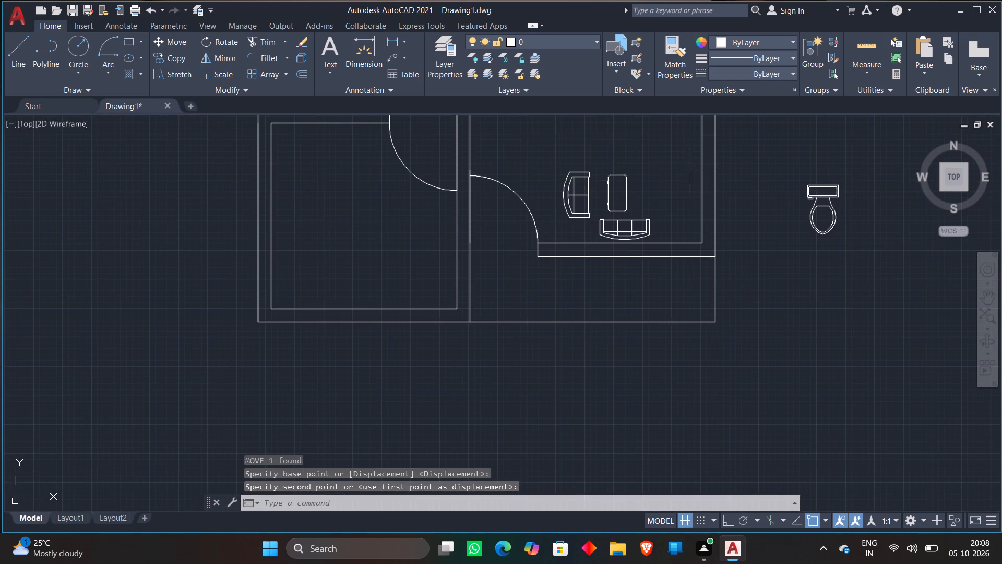
scroll(689, 172, down, 1)
middle_drag(632, 327, 554, 396)
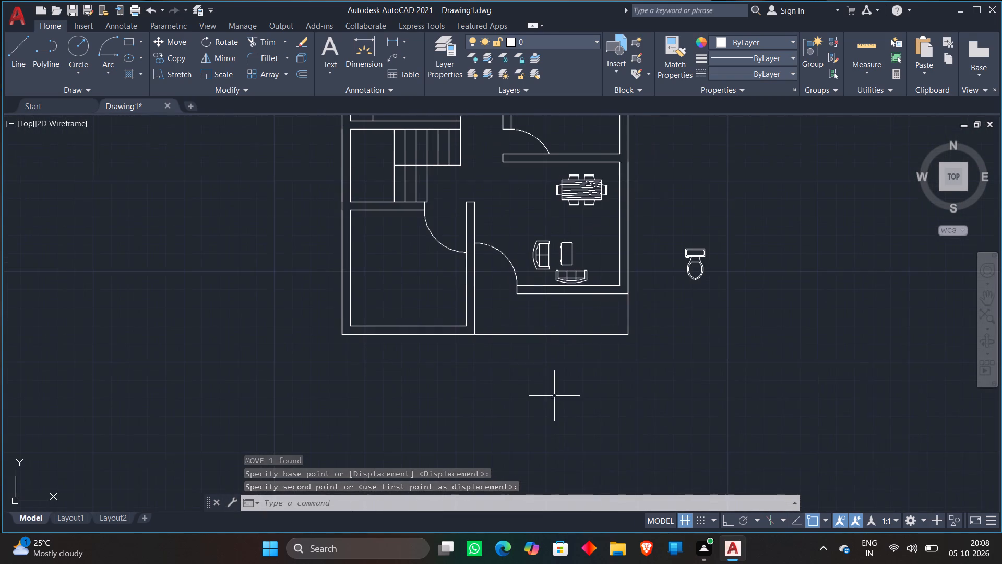
scroll(557, 390, down, 1)
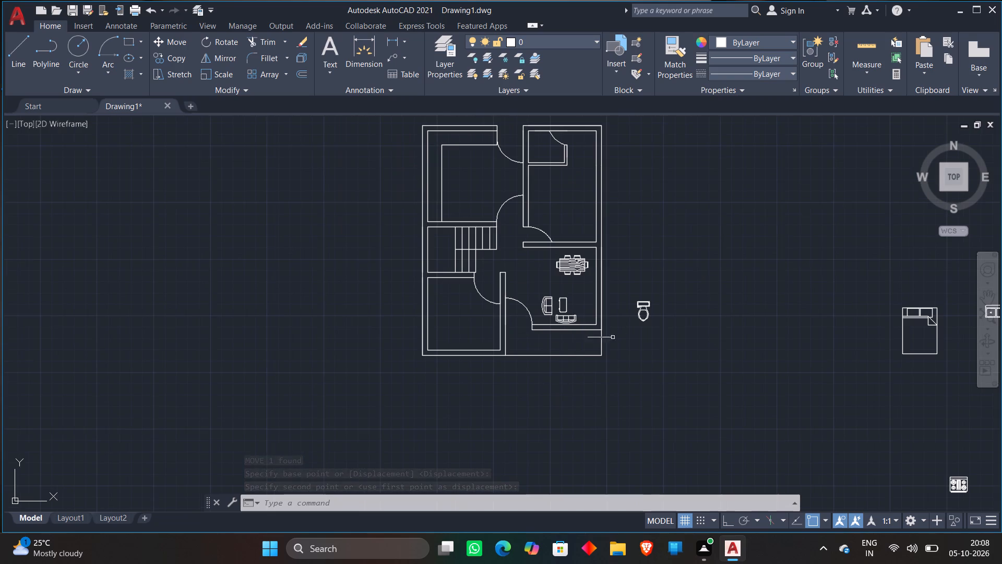
scroll(653, 230, down, 1)
middle_drag(664, 224, 576, 227)
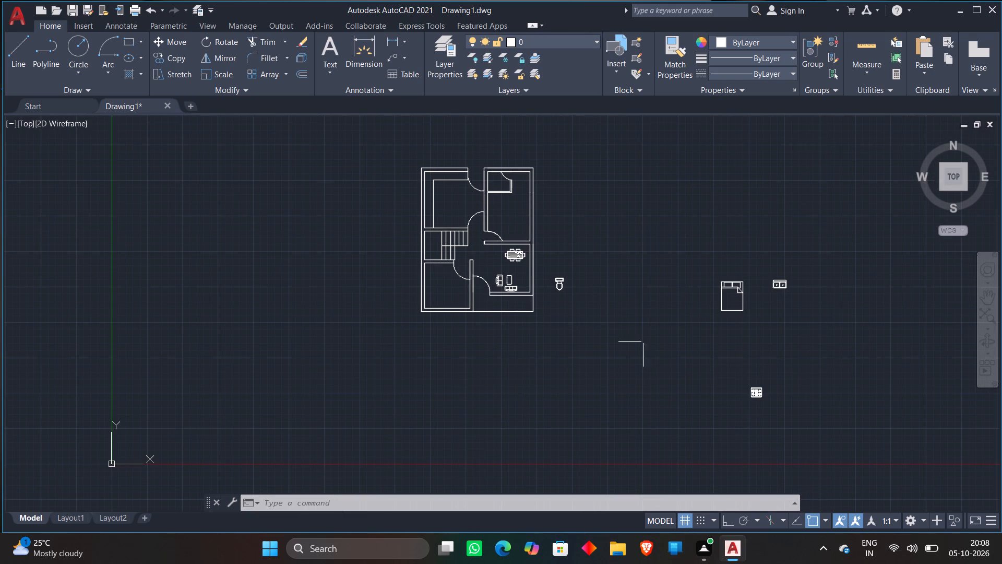
click(708, 266)
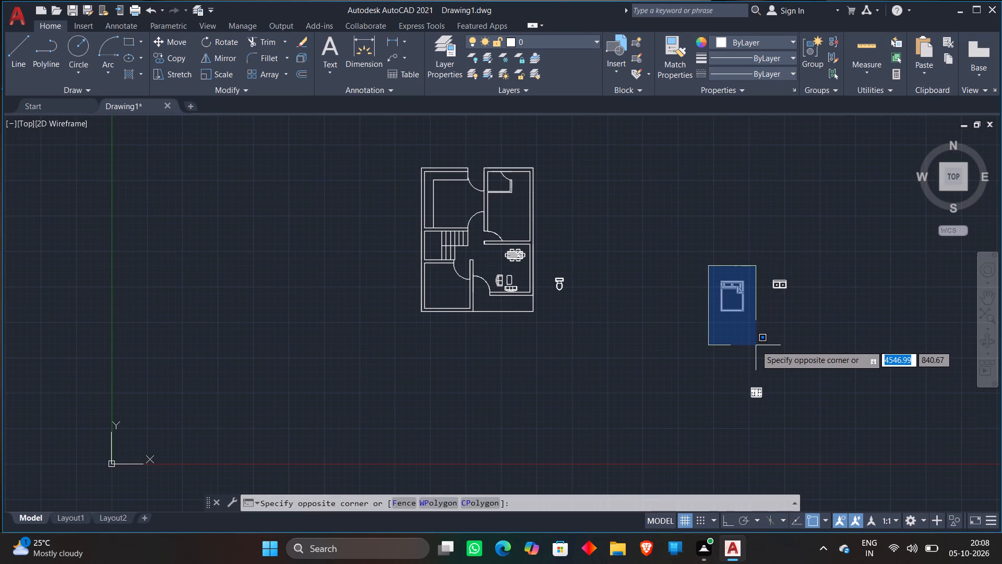
click(752, 338)
right_click(751, 336)
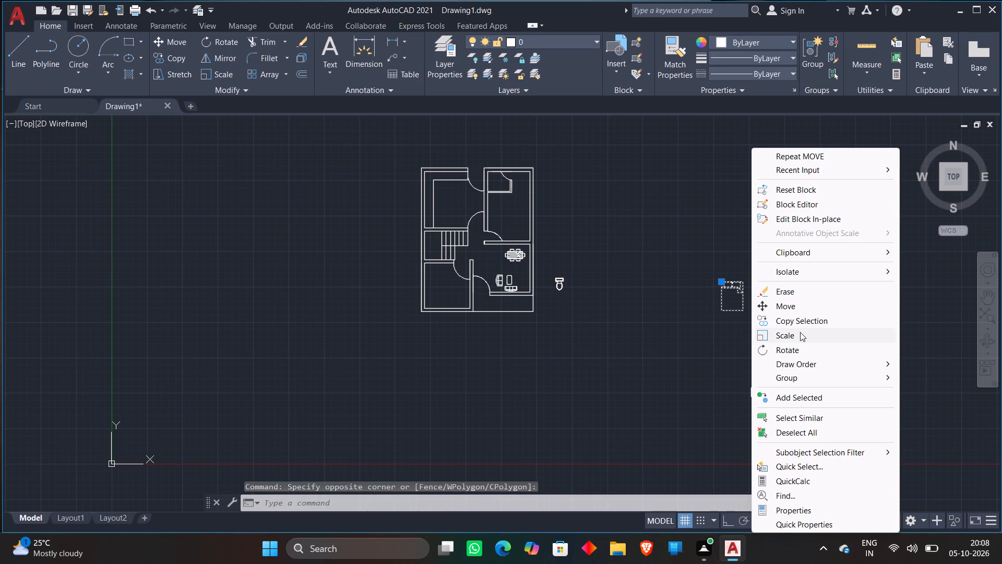
click(794, 354)
click(744, 311)
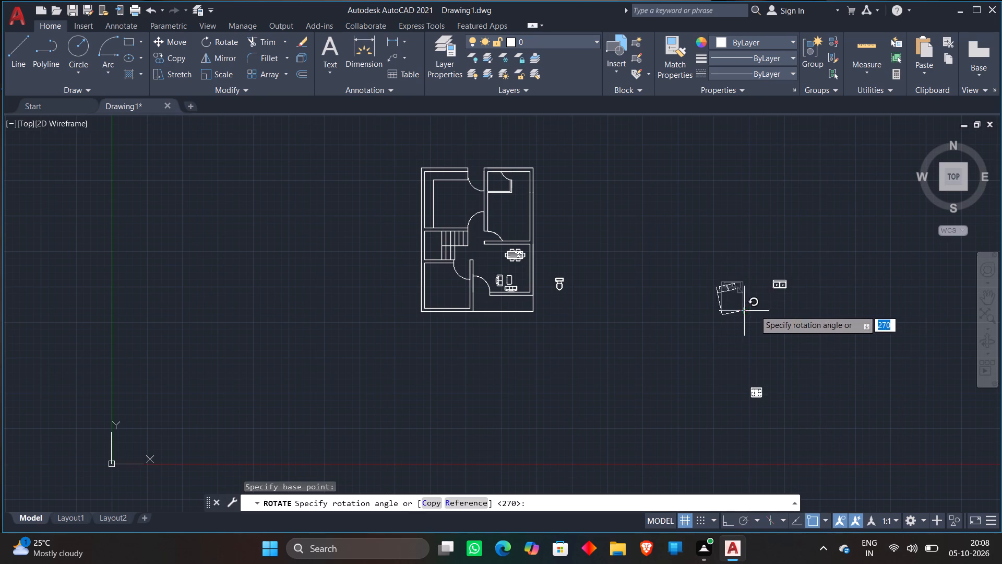
key(F8)
click(805, 222)
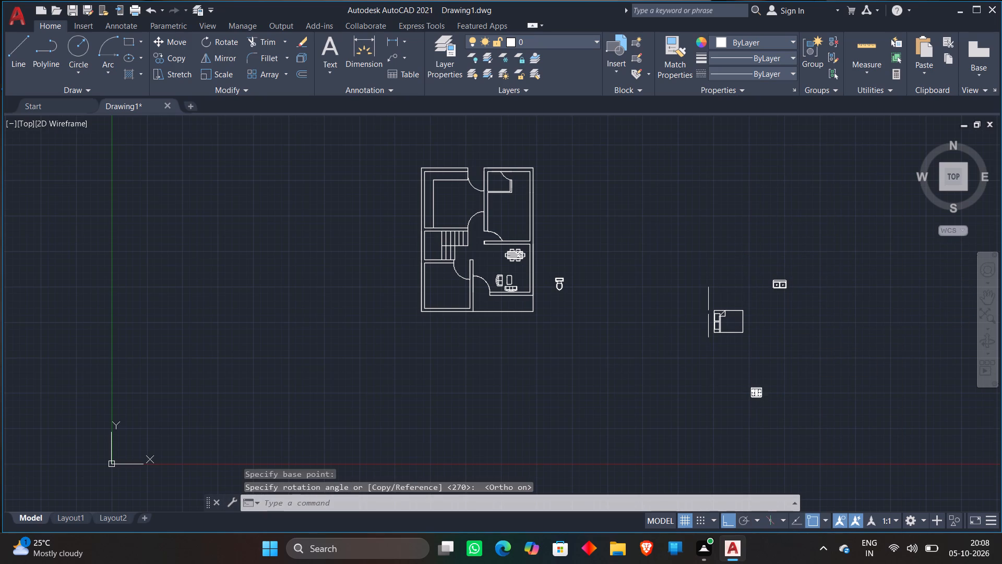
Copy the rotated bed into the lower-left bedroom with Ortho off, its pillows toward the left wall.
click(702, 295)
click(794, 349)
right_click(789, 346)
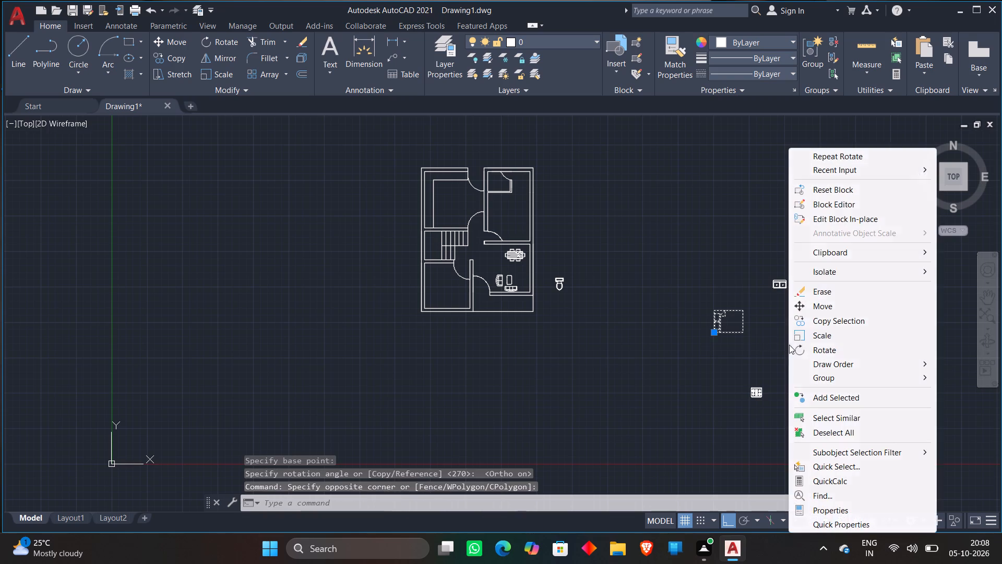
click(813, 319)
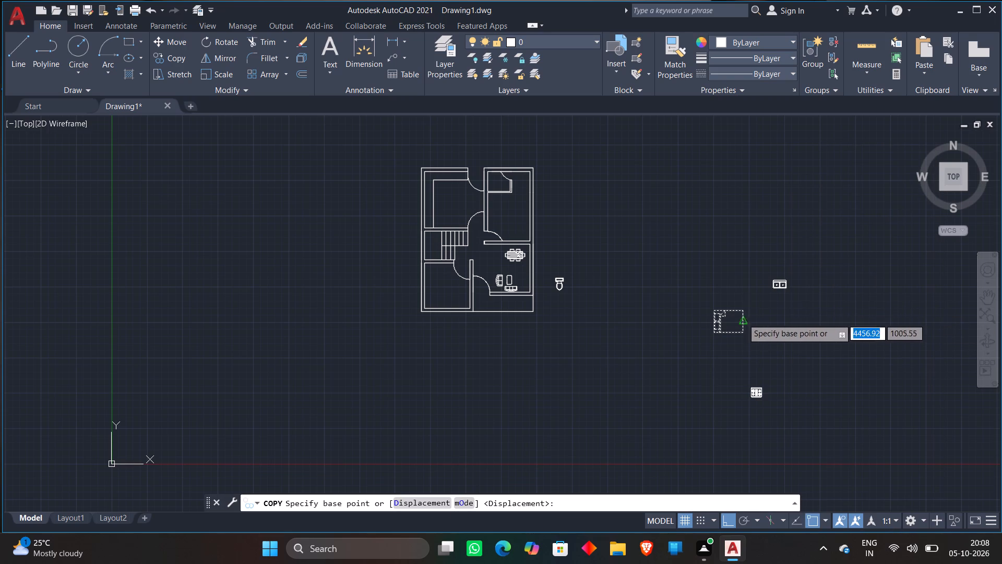
click(743, 319)
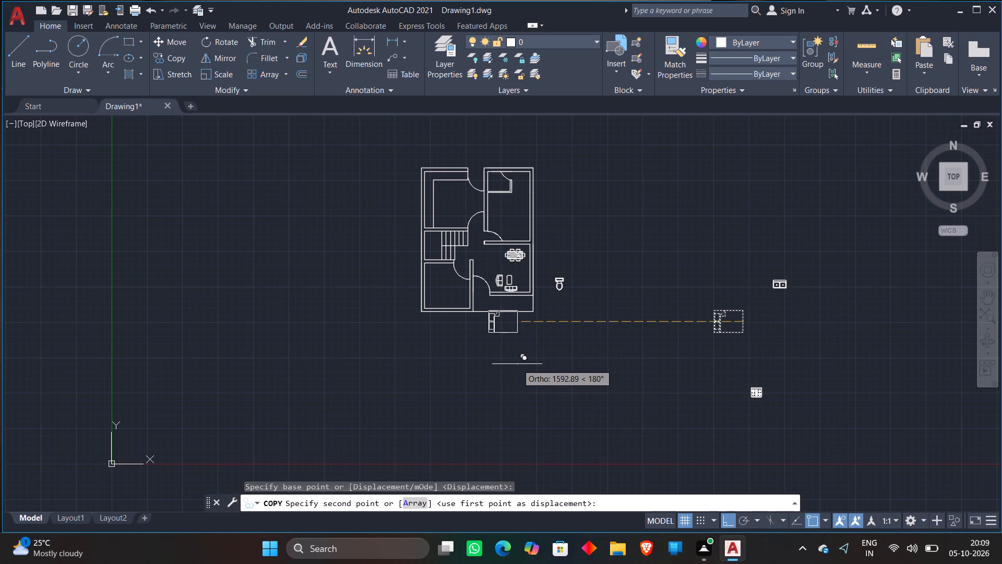
key(F8)
middle_drag(498, 351, 499, 380)
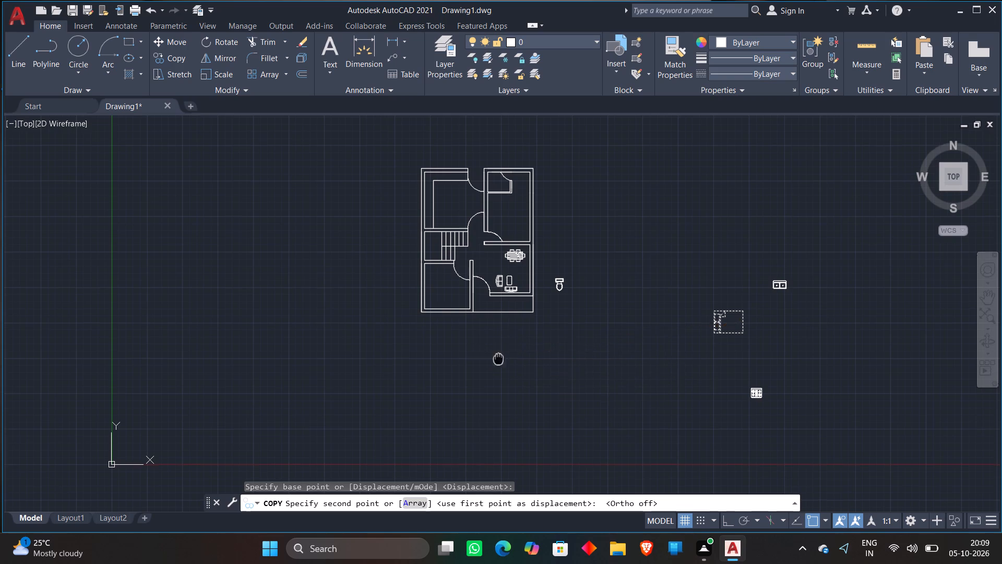
middle_drag(499, 380, 503, 391)
scroll(475, 324, up, 3)
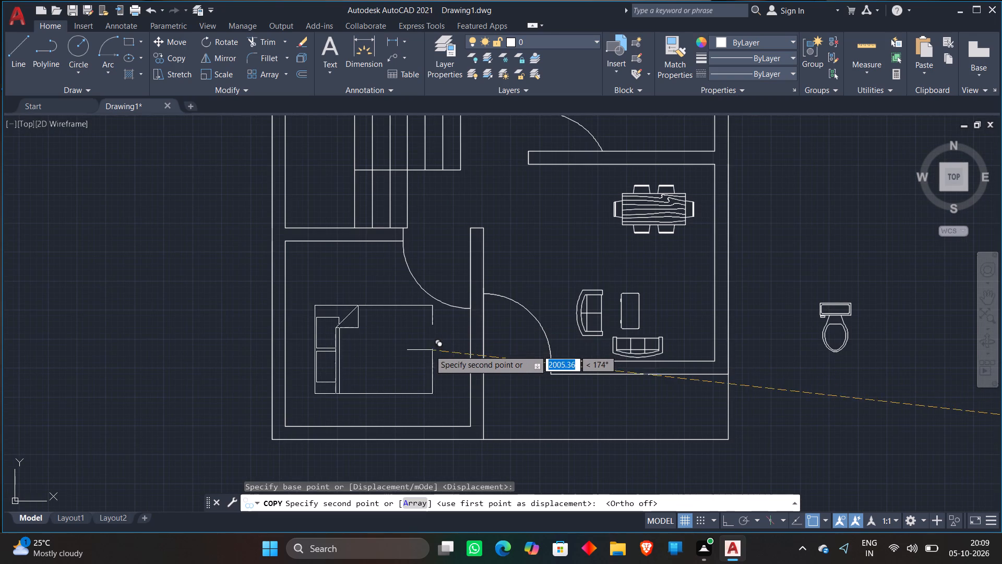
click(413, 352)
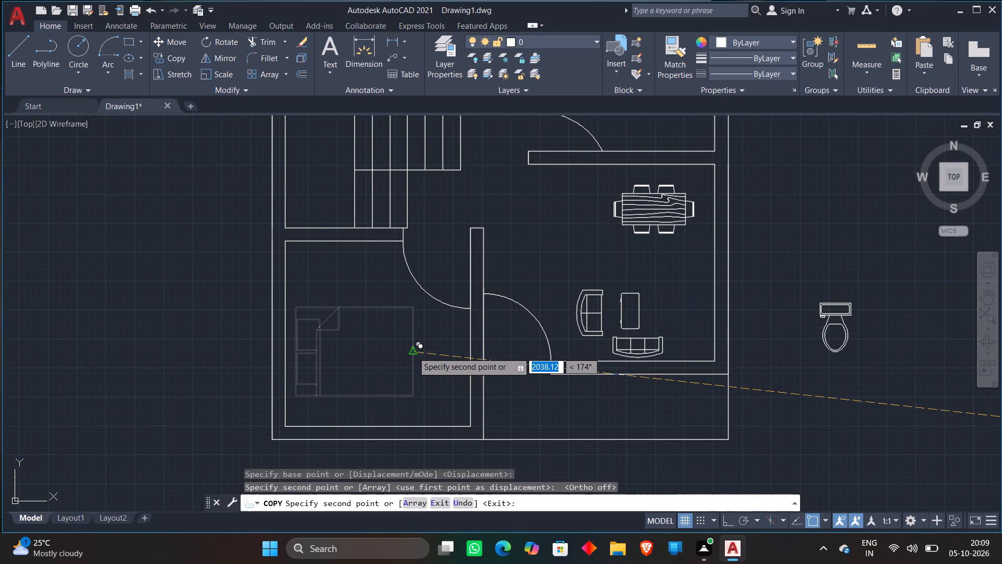
key(Escape)
Rotate the original bed outside the plan 180° about its lower-right corner so its pillows face right.
scroll(404, 368, down, 2)
scroll(660, 385, down, 1)
click(749, 372)
click(797, 425)
right_click(792, 419)
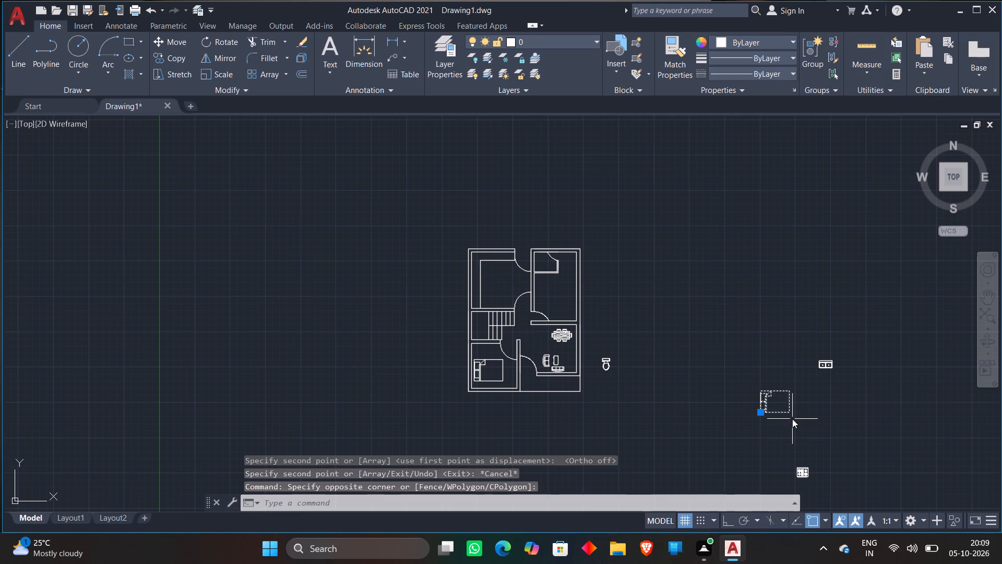
click(810, 237)
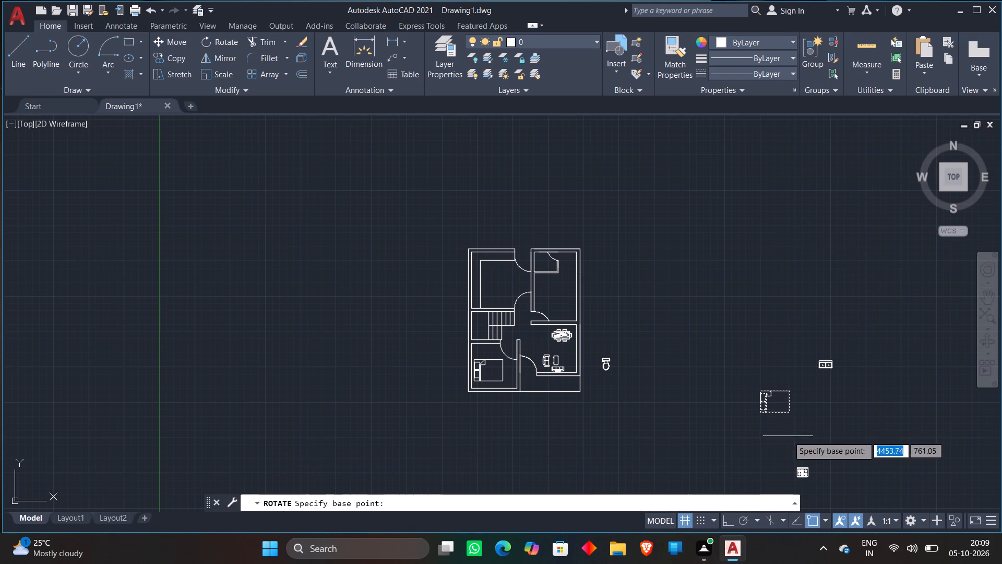
click(790, 412)
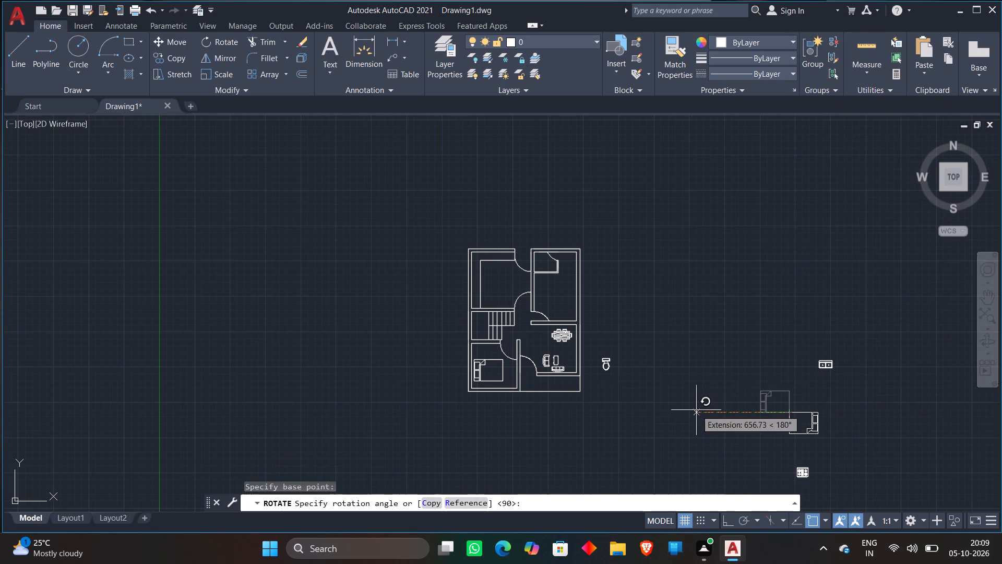
click(694, 415)
Move the turned bed into the upper-right bedroom, with its pillows close to the right wall.
click(775, 398)
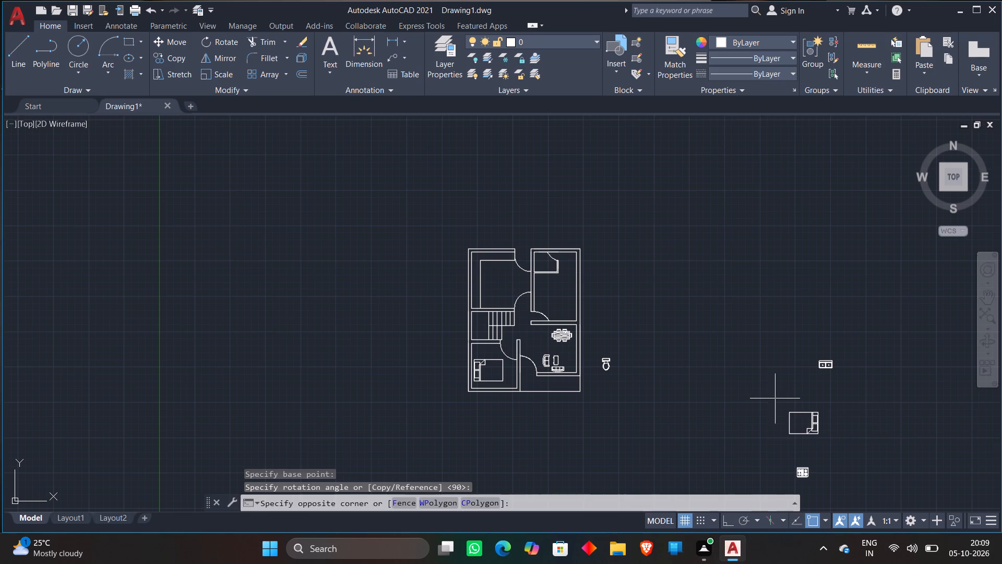
click(828, 440)
key(m)
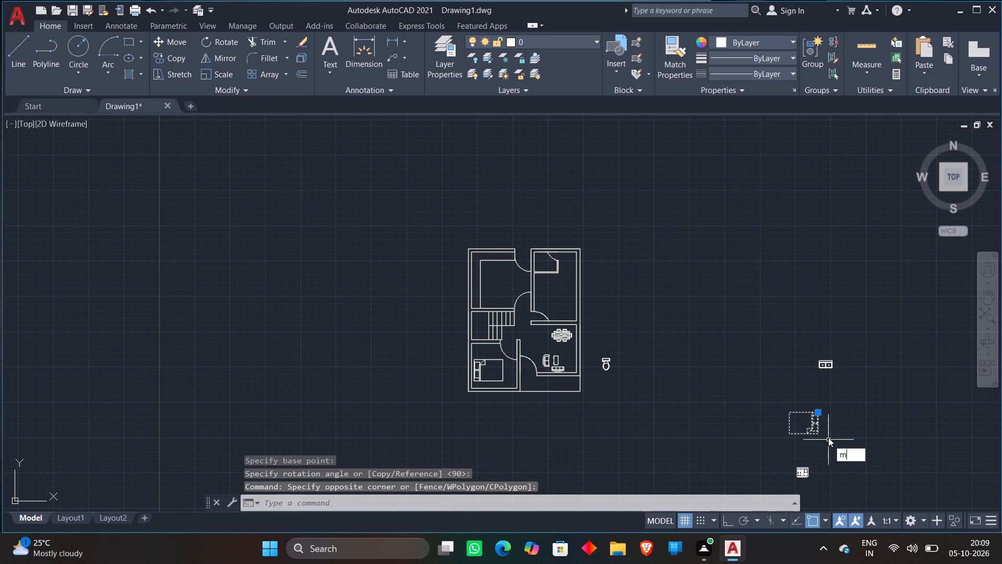
key(Return)
click(819, 407)
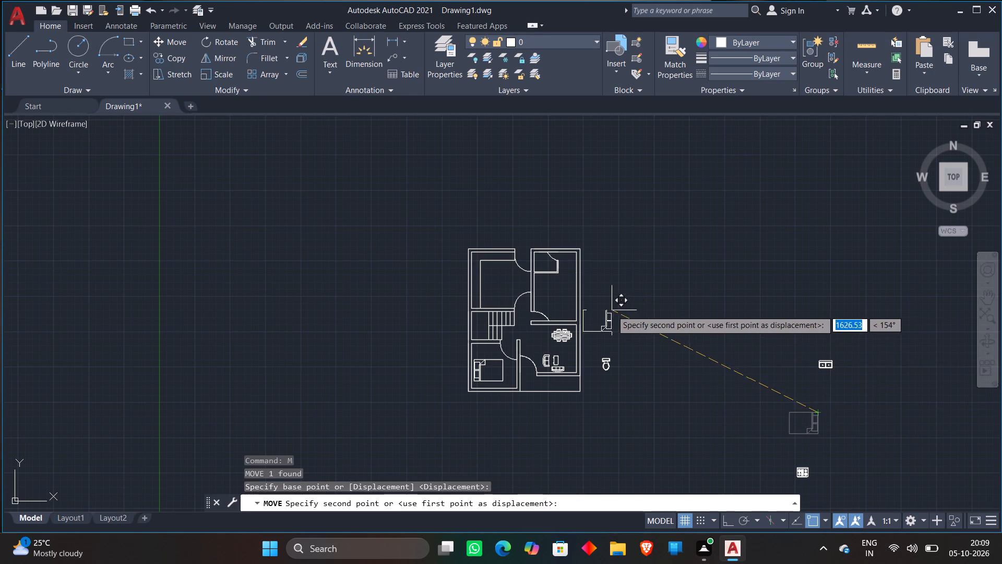
scroll(610, 307, up, 3)
middle_drag(451, 283, 442, 352)
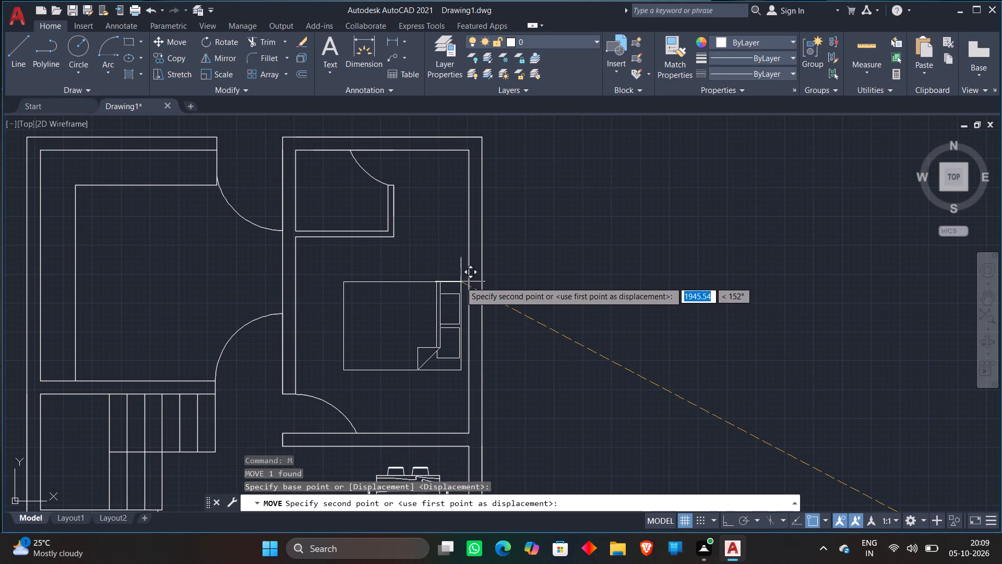
click(458, 279)
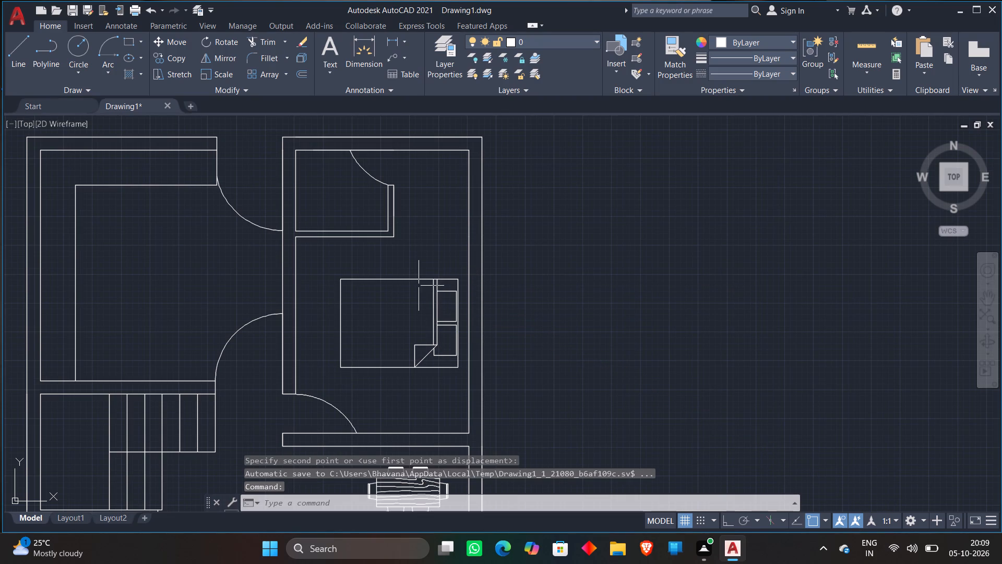
key(Escape)
Copy the toilet beside the plan to a free spot about 573 cm up and right of the original.
scroll(317, 292, down, 2)
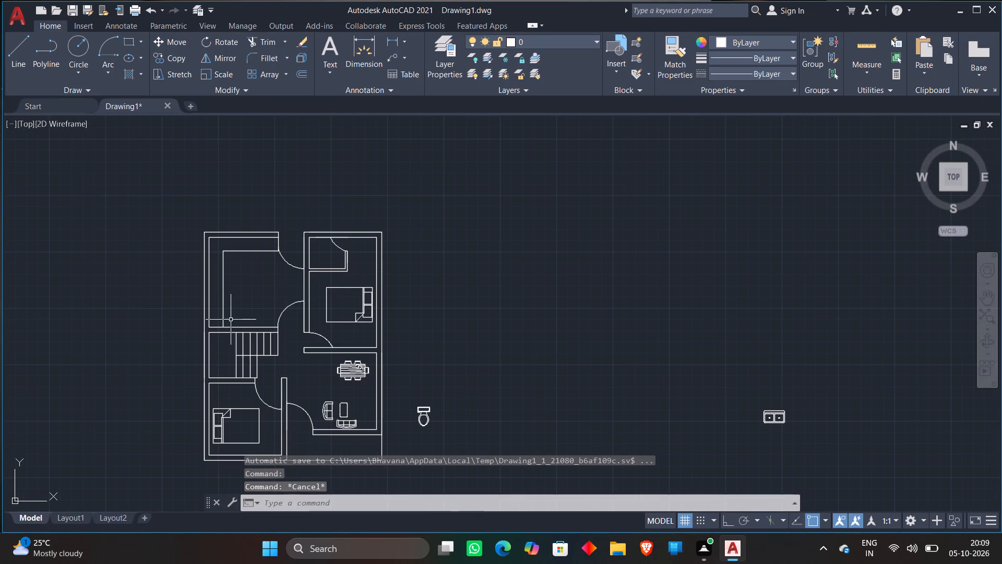
scroll(236, 327, down, 1)
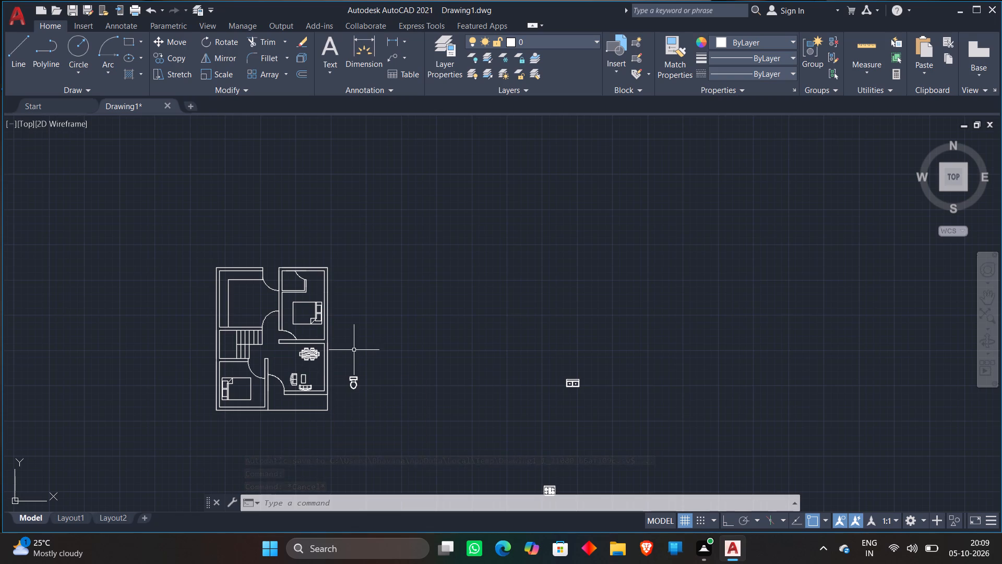
click(339, 369)
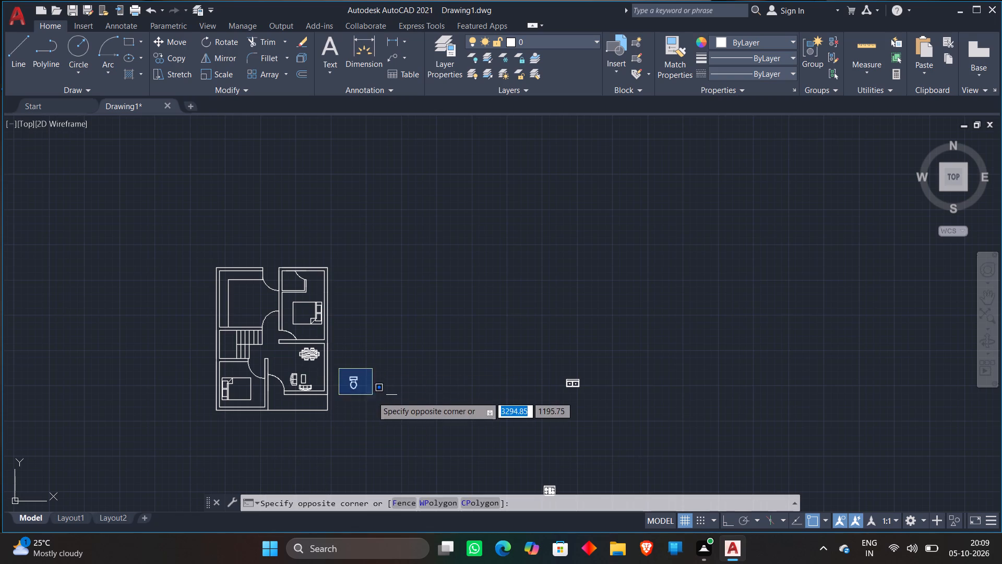
click(372, 398)
right_click(373, 395)
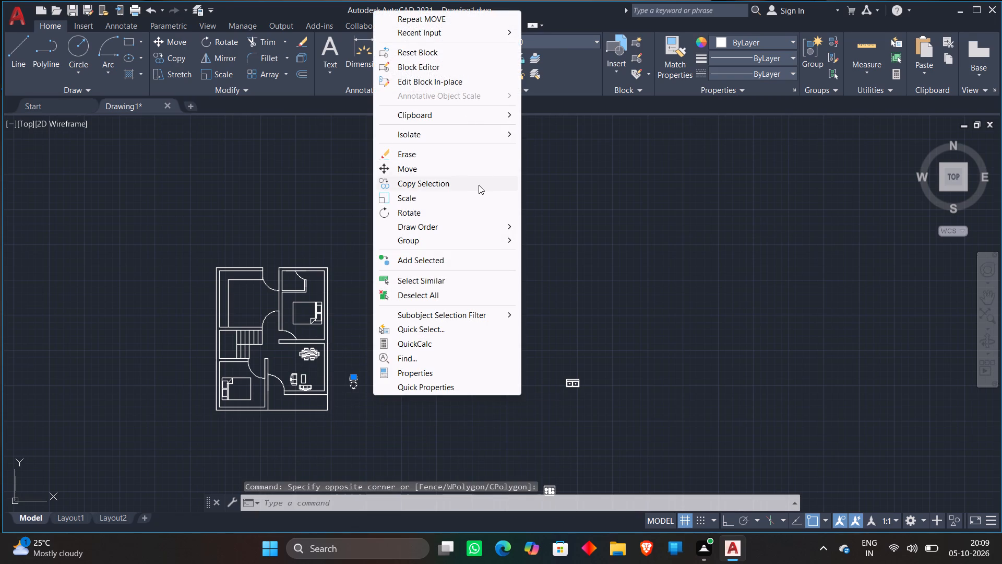
click(479, 185)
click(361, 374)
click(422, 329)
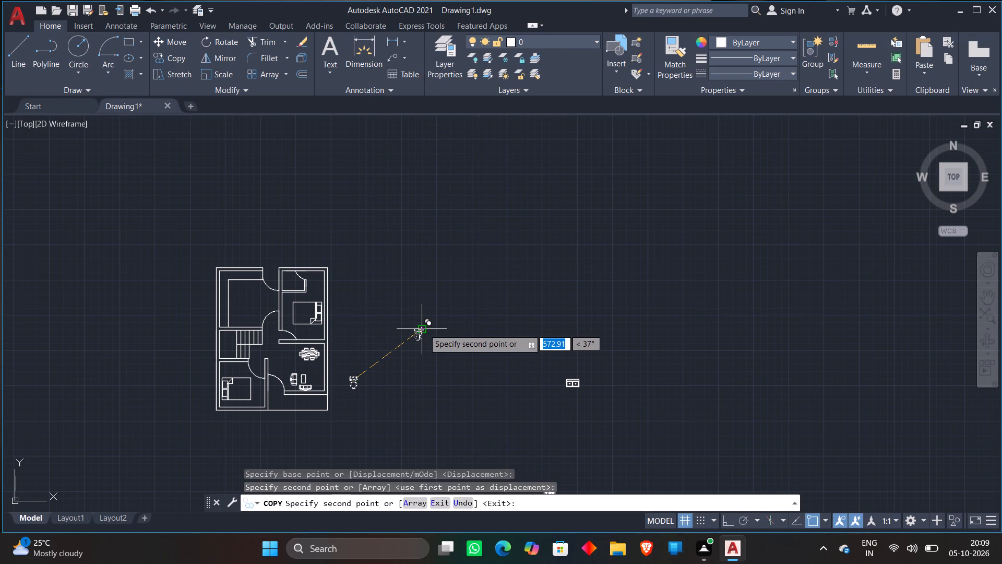
key(Escape)
Rotate the toilet copy 90° counterclockwise with Ortho on, so its tank faces left and its bowl right.
click(414, 324)
click(434, 362)
right_click(434, 355)
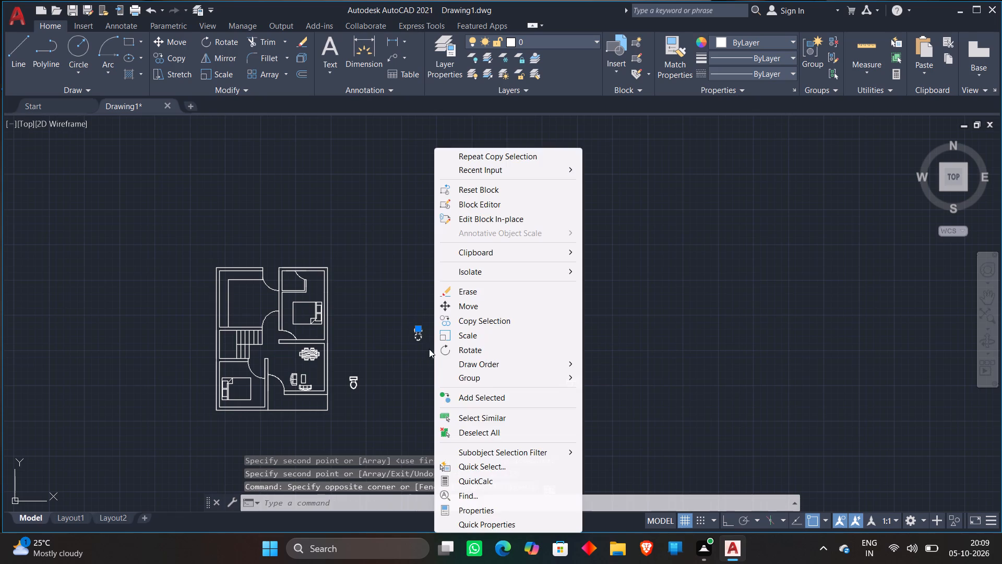
click(466, 351)
click(463, 351)
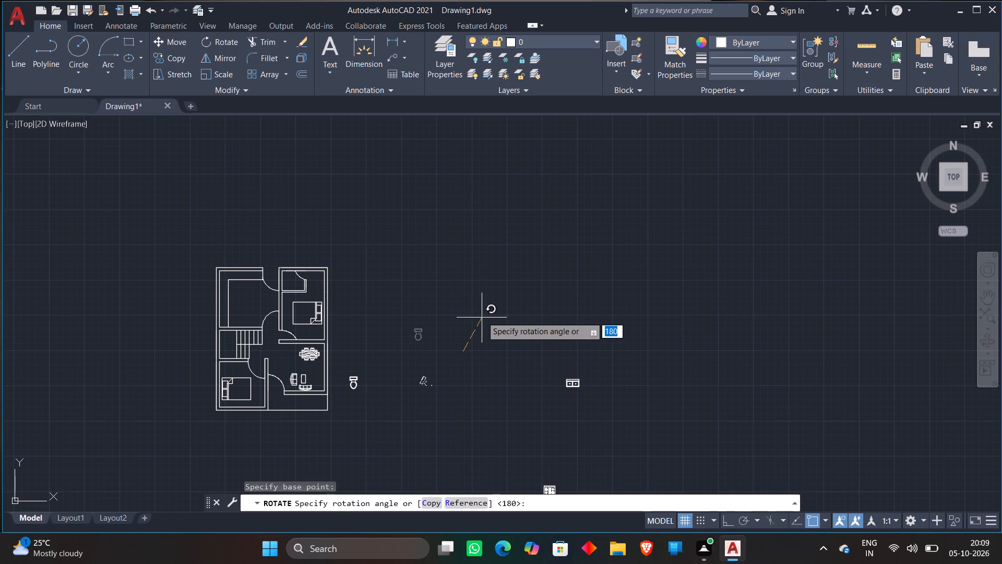
key(F8)
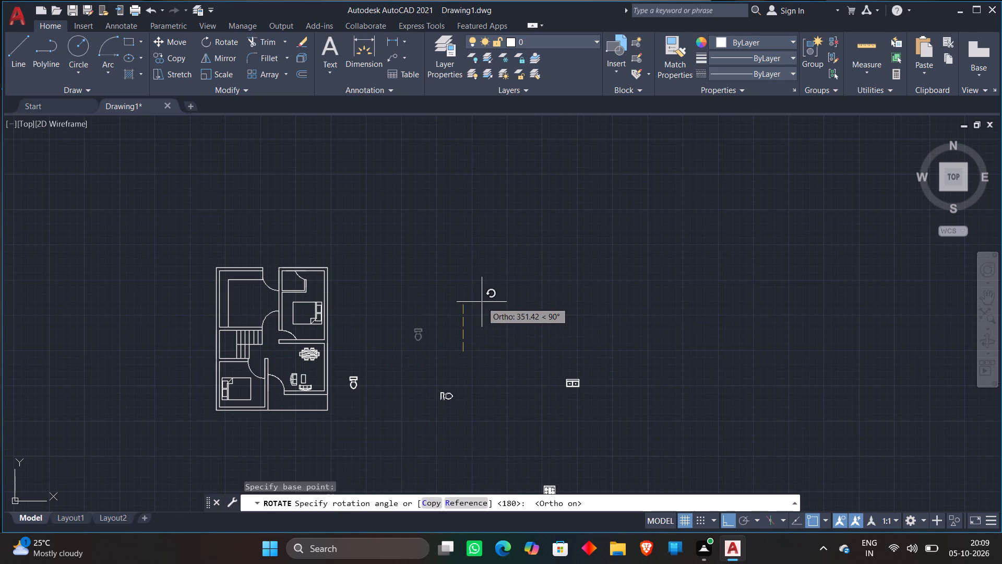
click(482, 302)
key(Escape)
Move the original toilet into the small room beside the staircase, with its tank just below the upper wall.
click(346, 366)
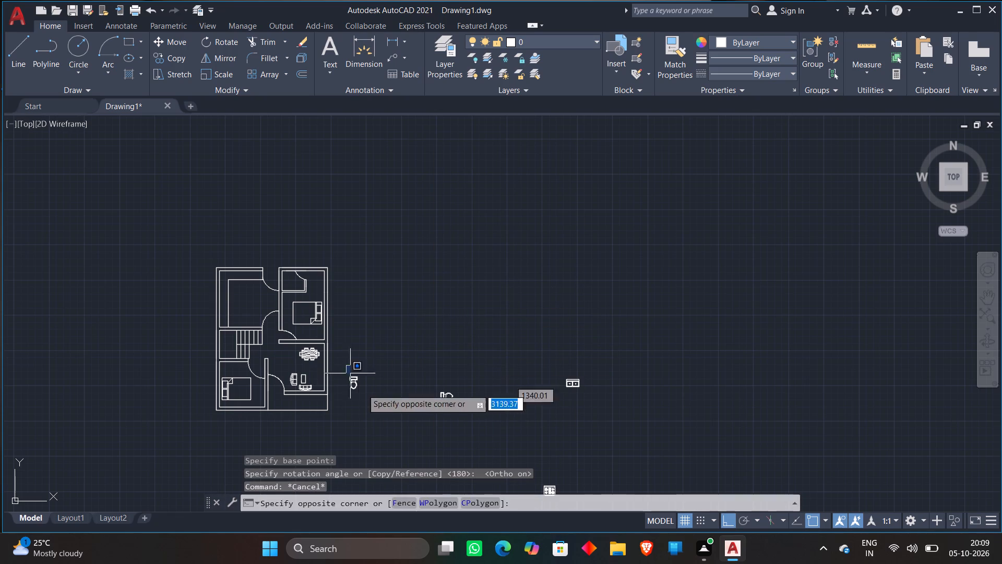
click(387, 408)
key(m)
key(Return)
scroll(365, 371, up, 2)
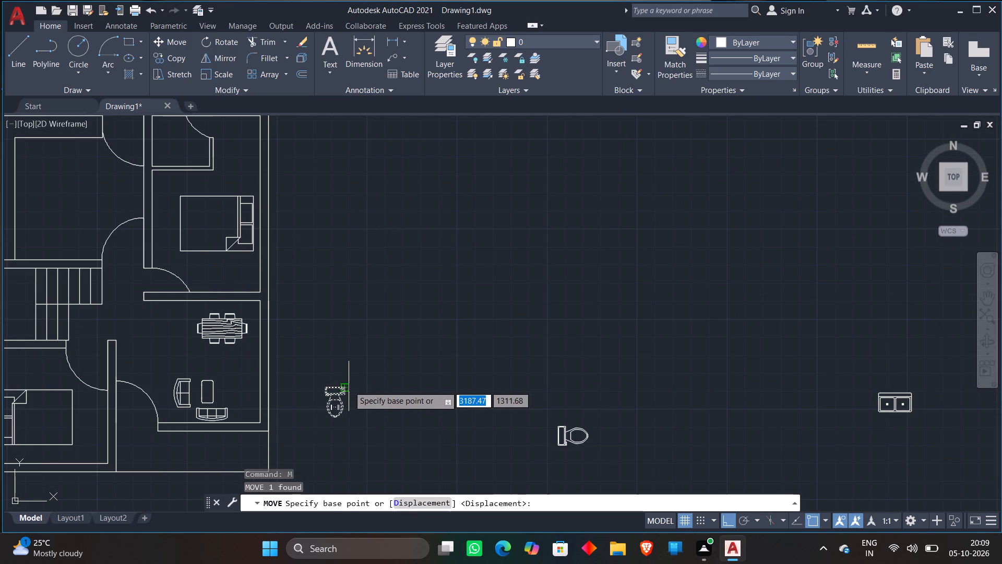
click(349, 386)
scroll(342, 331, down, 1)
middle_drag(343, 331, 456, 368)
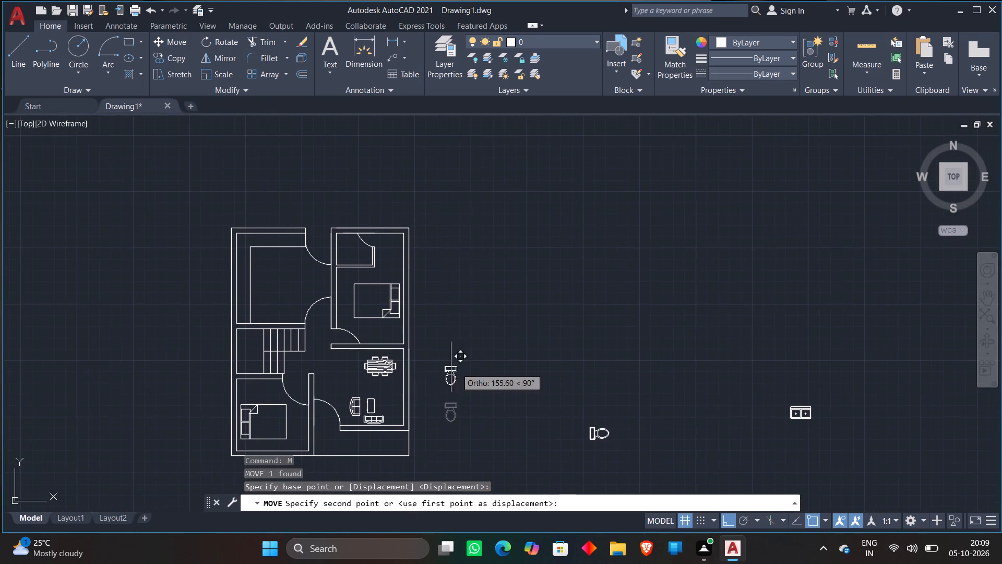
scroll(241, 319, up, 2)
key(F8)
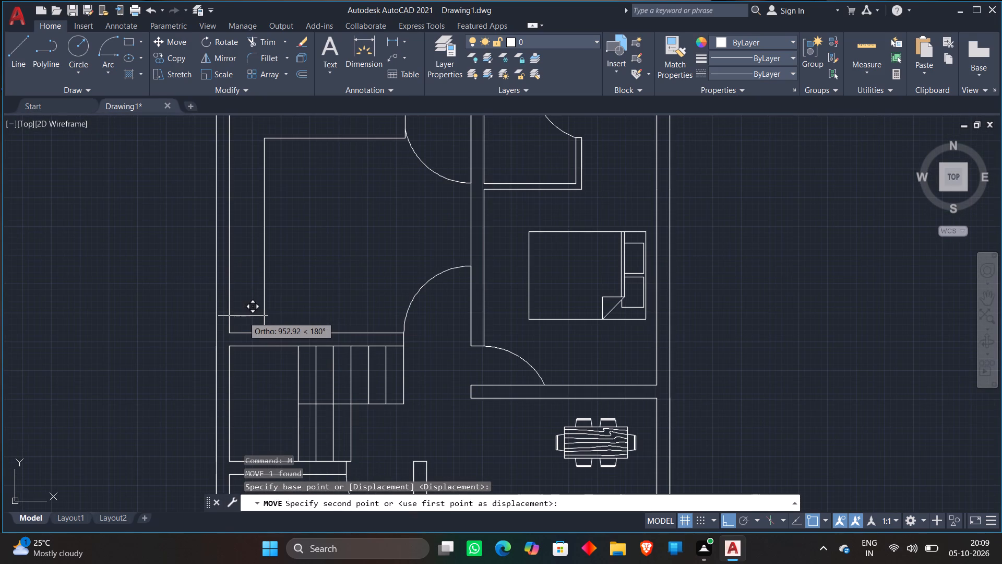
click(279, 356)
Move the rotated toilet copy into the small bathroom of the upper-right bedroom, with its tank near the left wall.
scroll(683, 344, down, 2)
scroll(796, 334, down, 1)
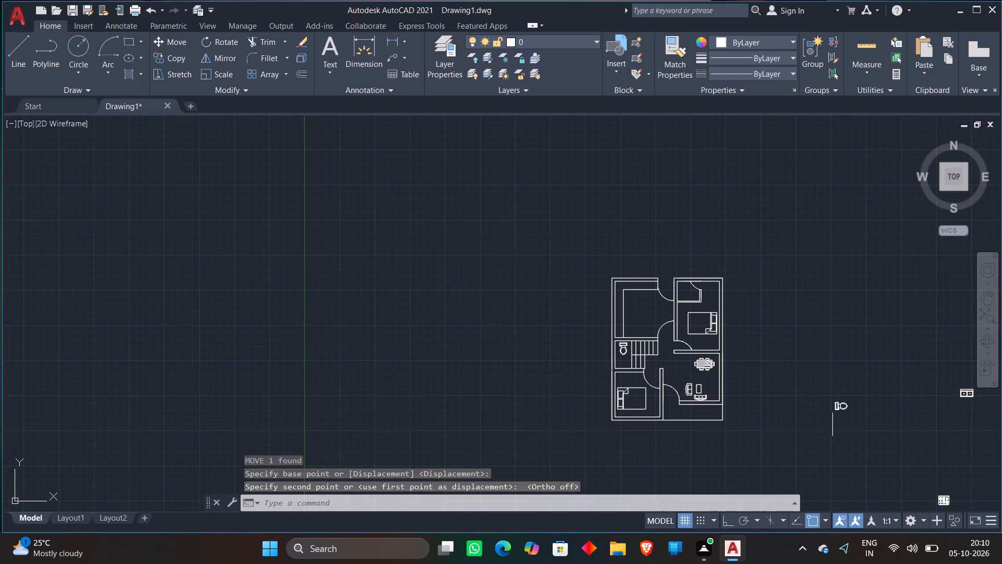
click(826, 393)
click(886, 422)
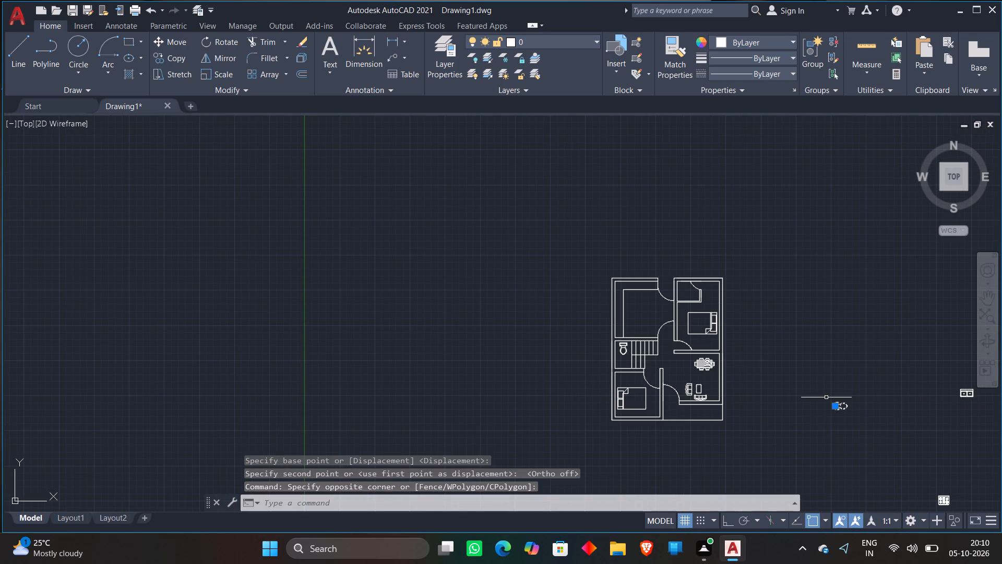
right_click(829, 398)
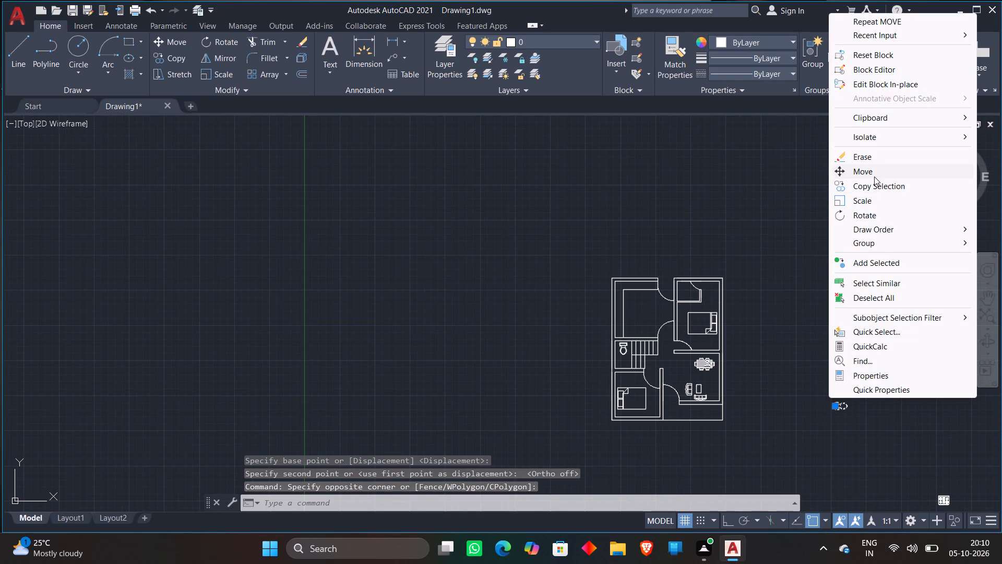
click(874, 177)
click(834, 402)
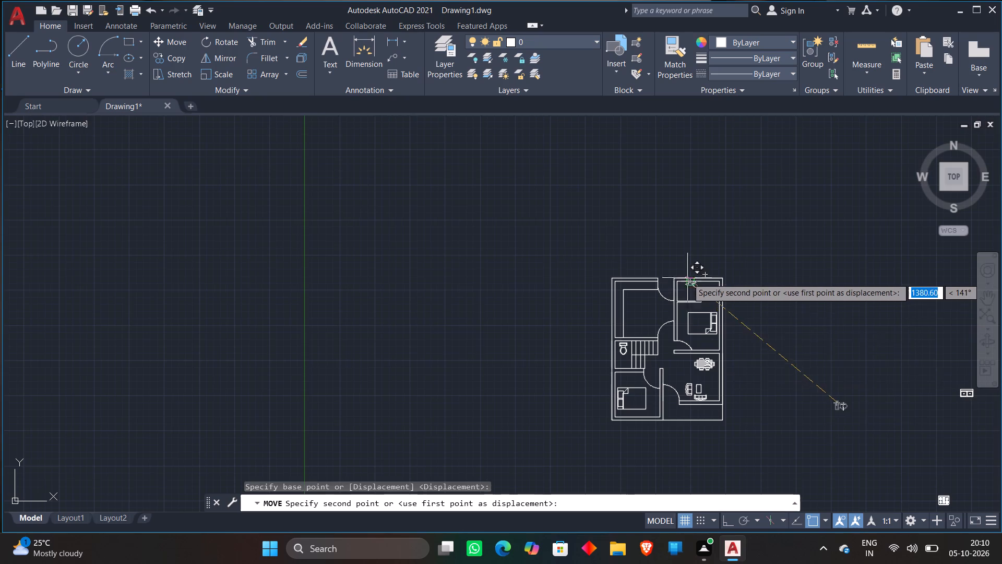
scroll(687, 278, up, 6)
scroll(643, 356, down, 2)
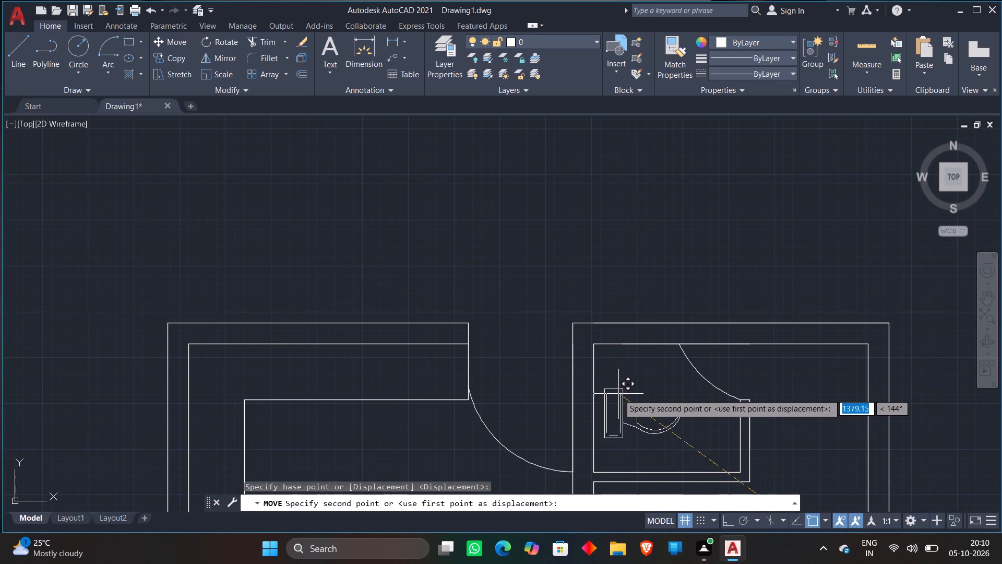
click(613, 385)
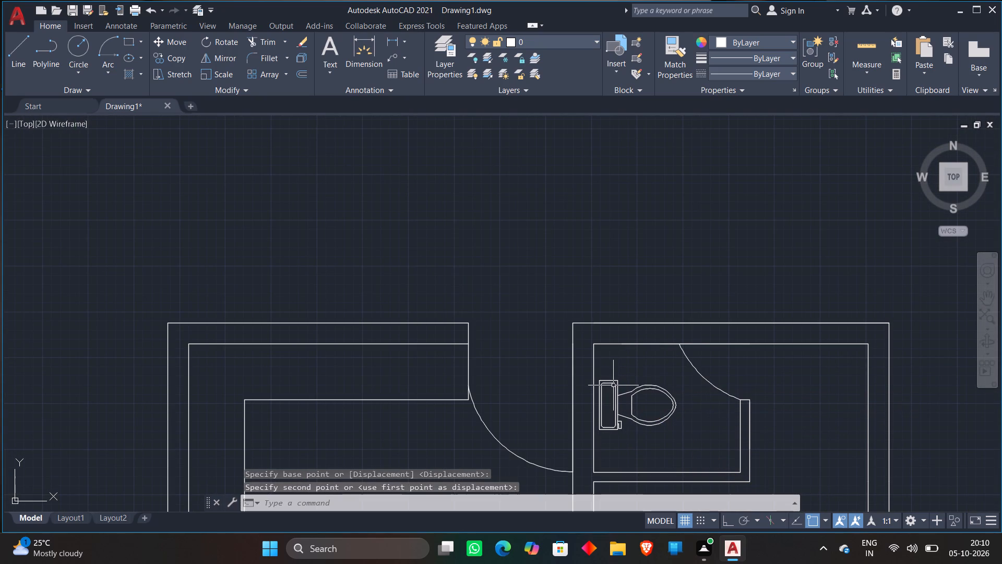
key(Escape)
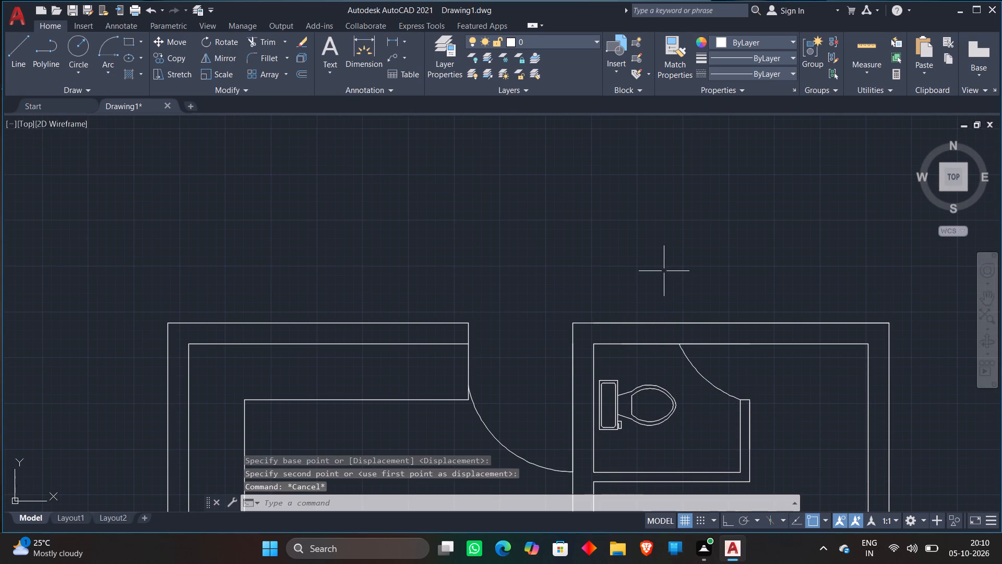
Move the four-burner stove from outside the plan onto the kitchen's upper counter, with its back near the top wall.
scroll(664, 271, down, 2)
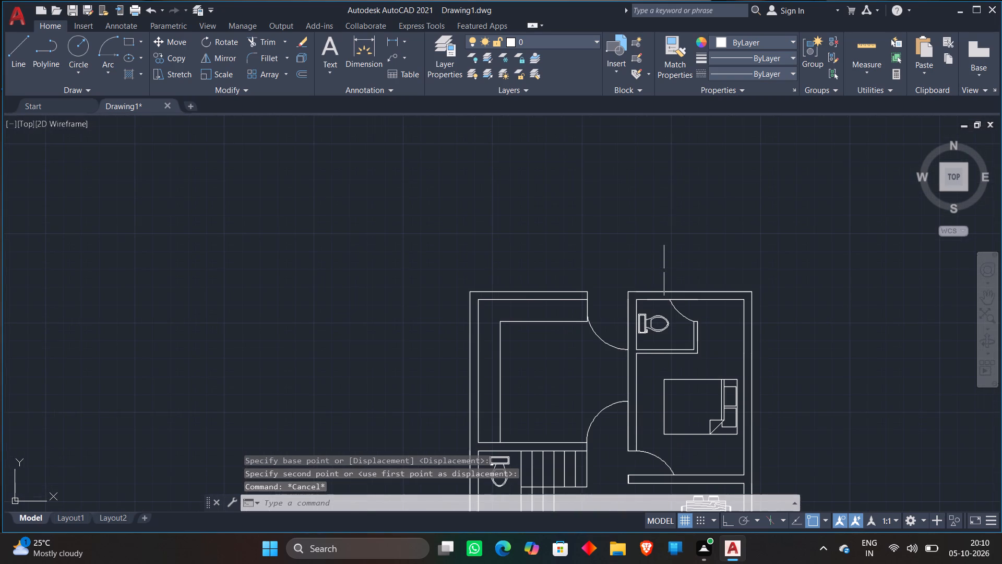
scroll(664, 271, down, 1)
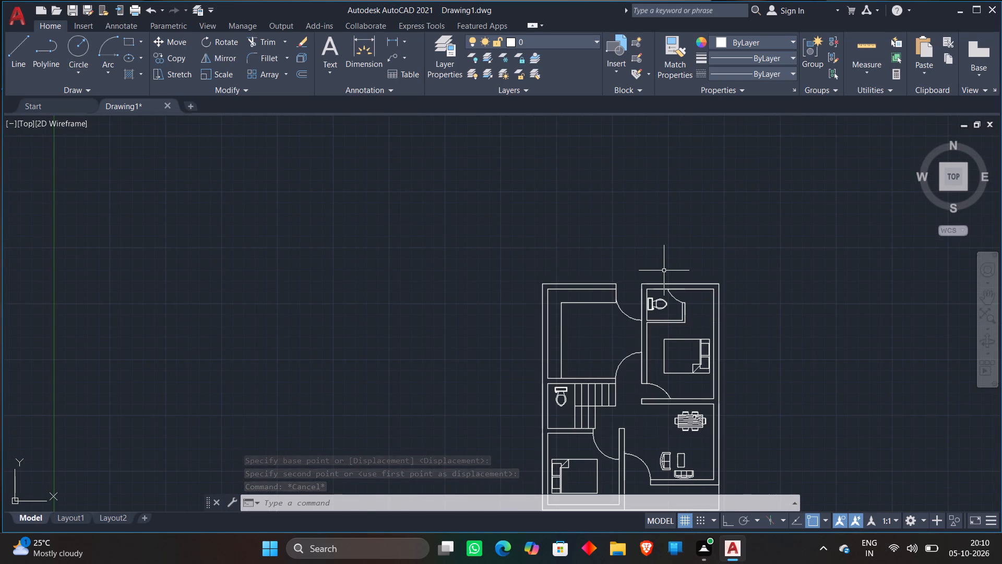
middle_drag(704, 239, 578, 199)
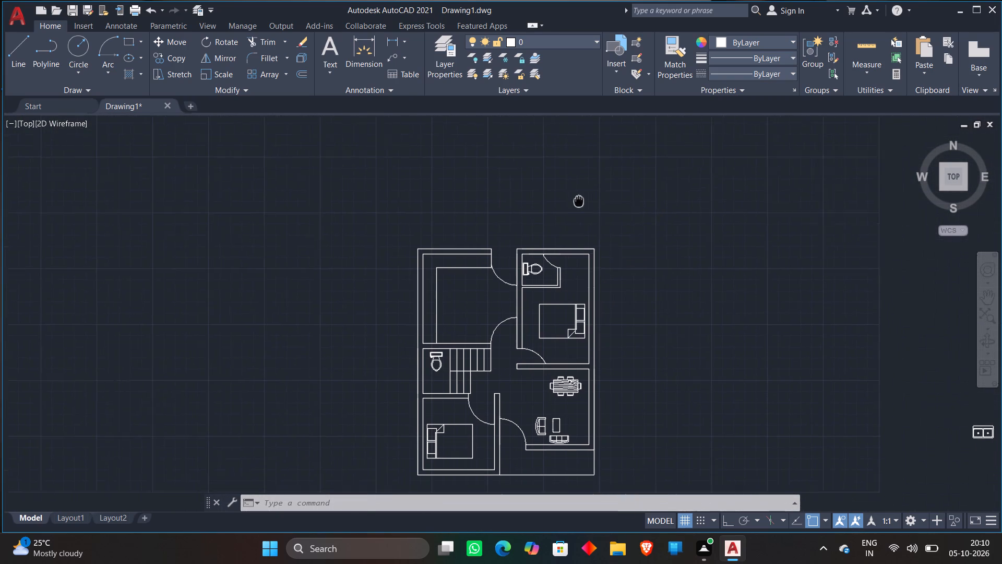
middle_drag(578, 199, 577, 183)
scroll(701, 236, down, 1)
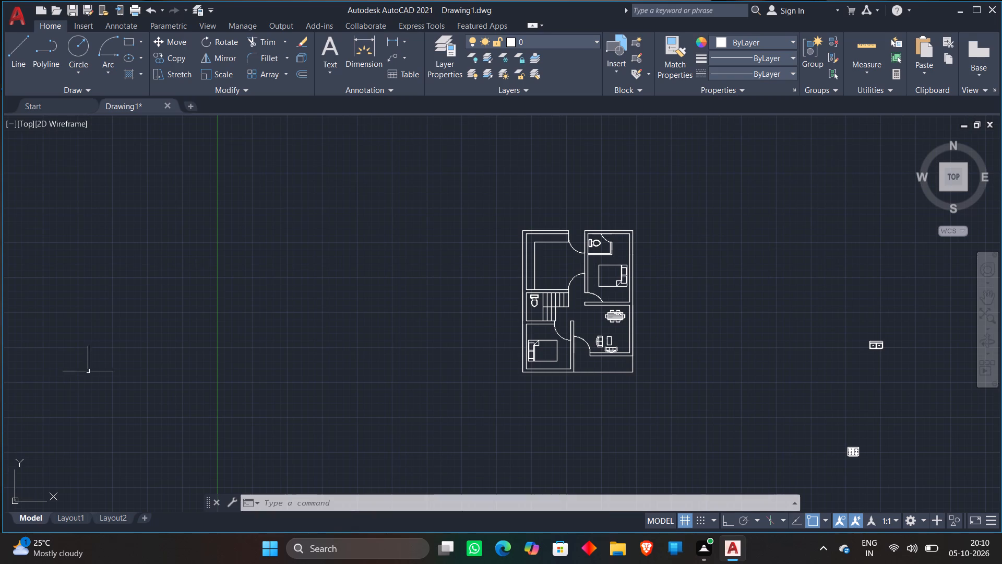
click(810, 403)
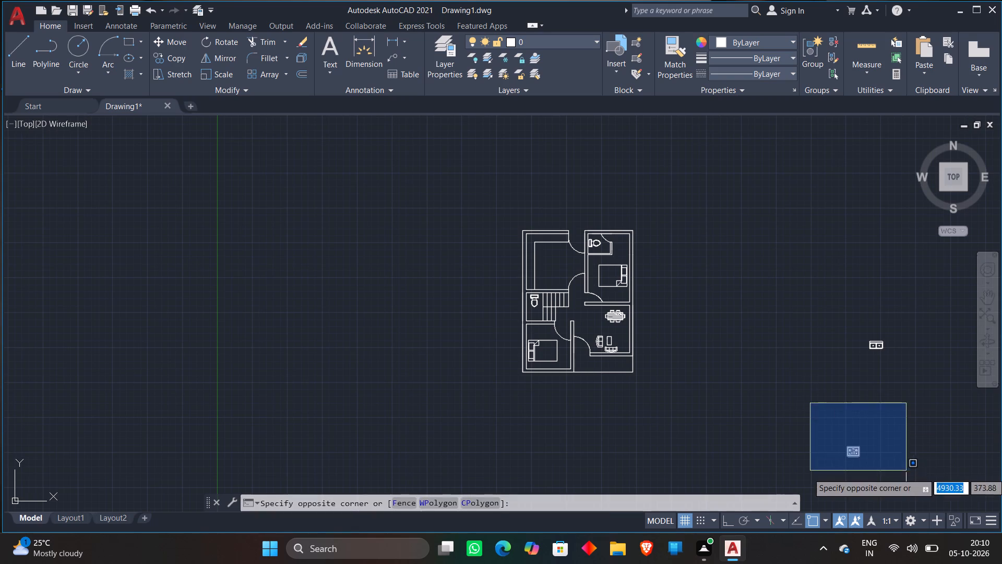
click(909, 474)
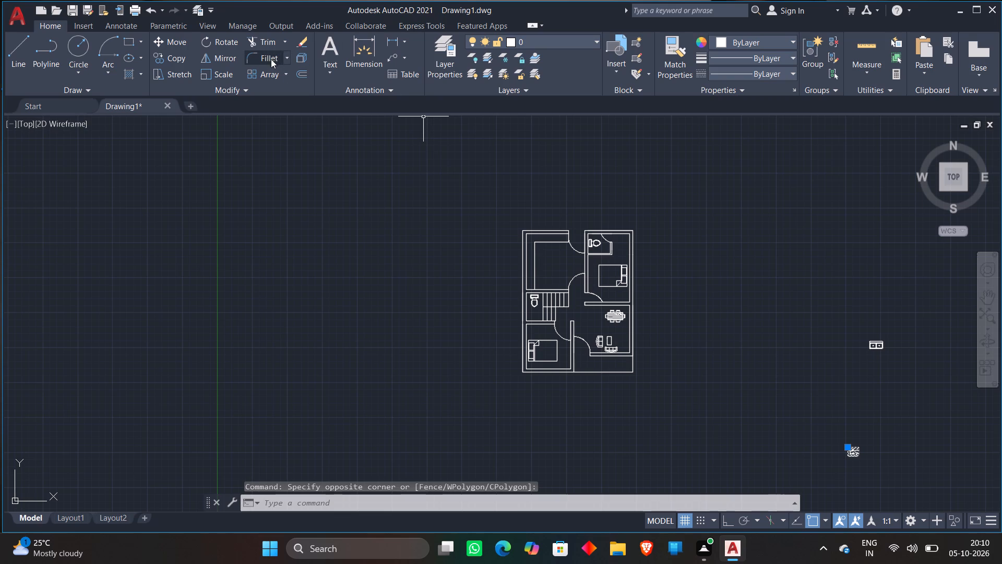
click(175, 37)
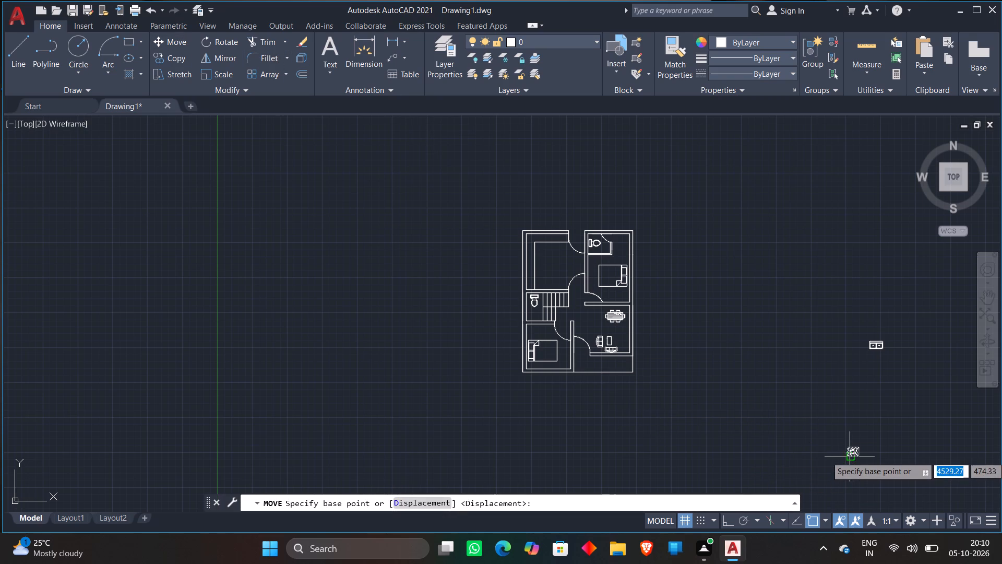
click(852, 456)
scroll(565, 241, up, 2)
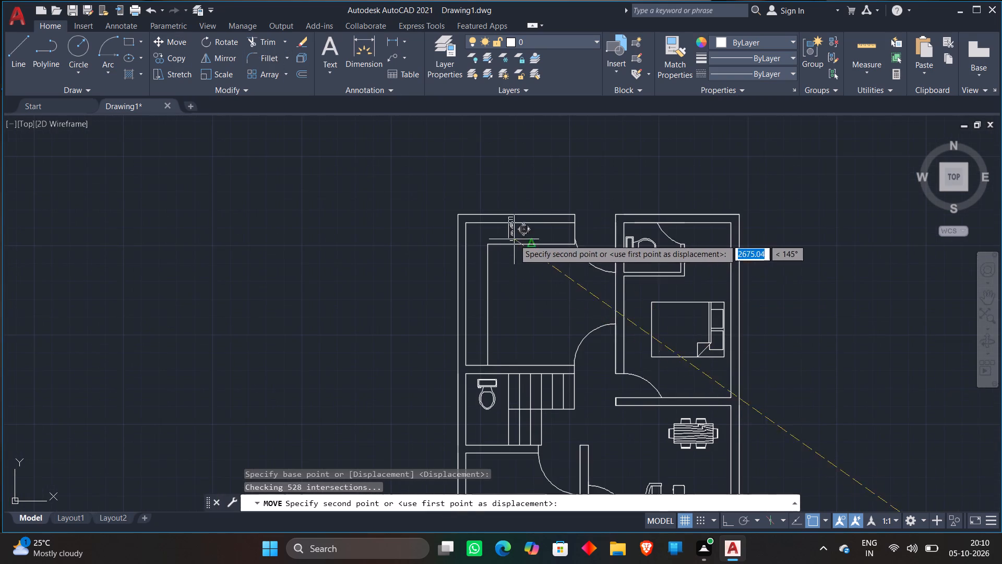
scroll(515, 239, up, 3)
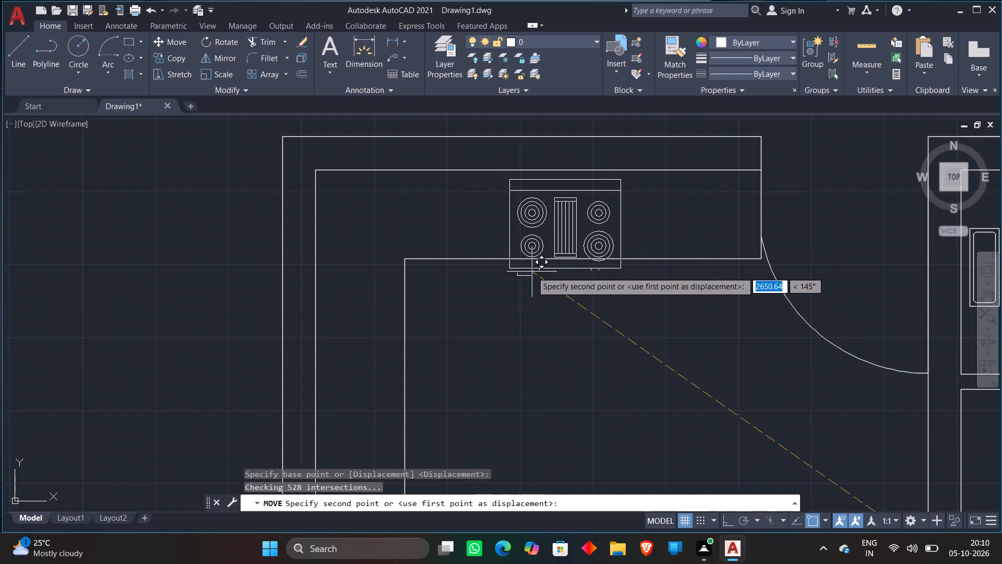
click(533, 271)
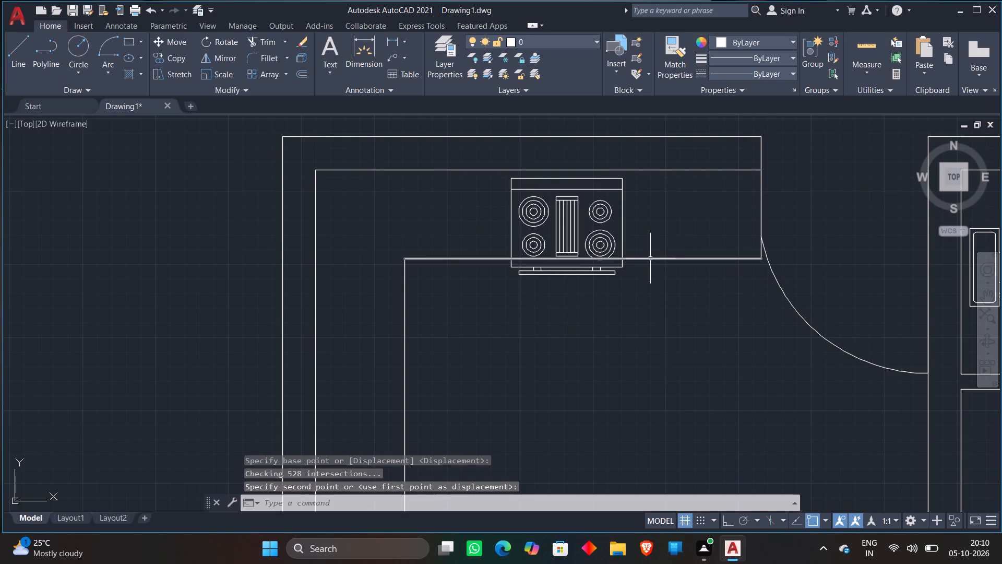
Move the front edge line of the kitchen's upper counter straight down with Ortho on, to just below the stove.
click(650, 258)
key(m)
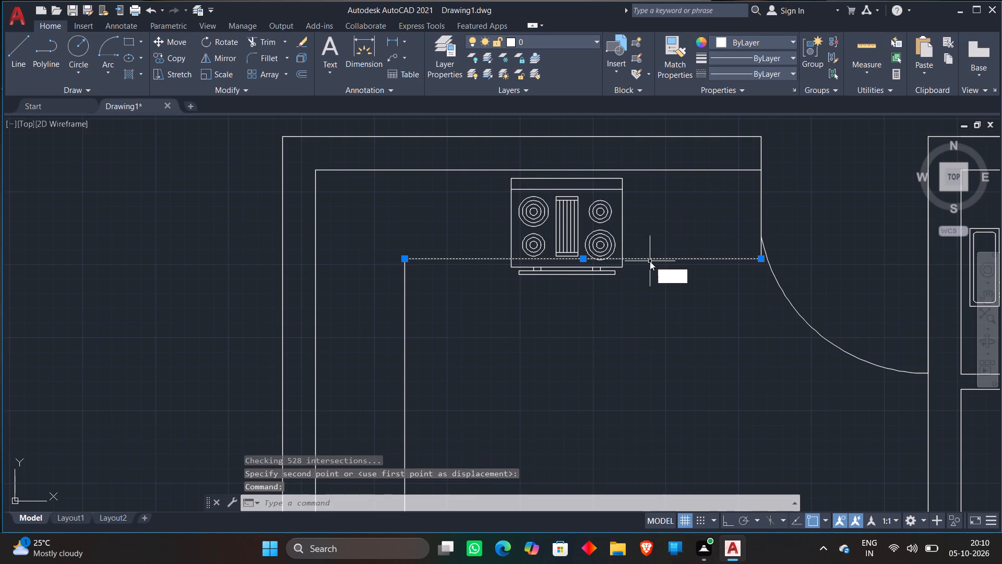
key(Return)
click(650, 261)
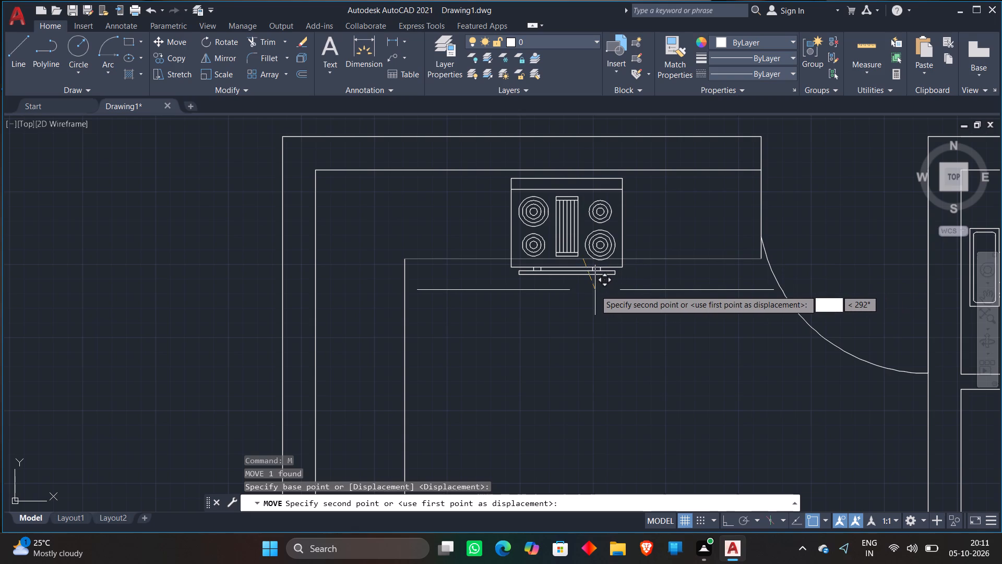
key(F8)
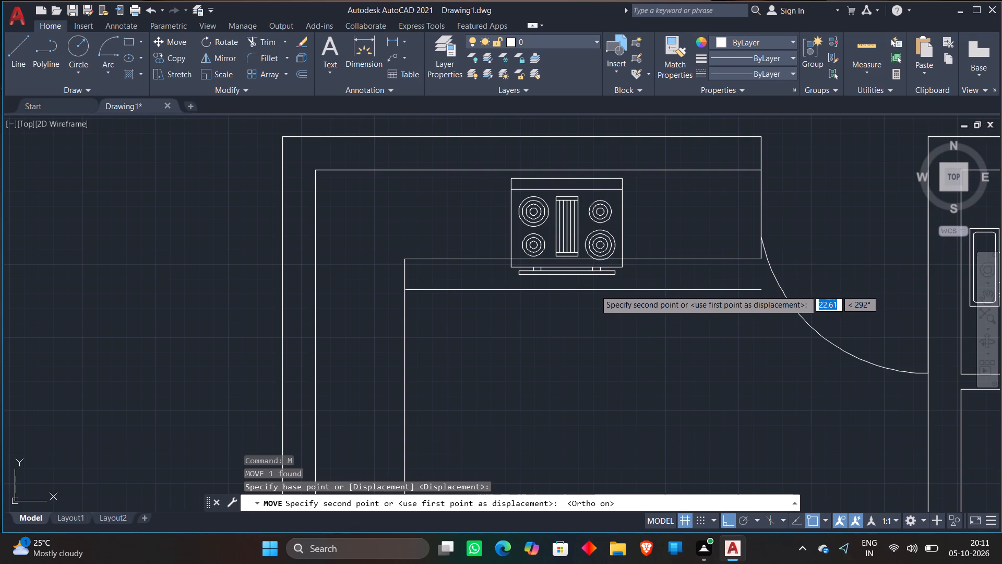
click(595, 290)
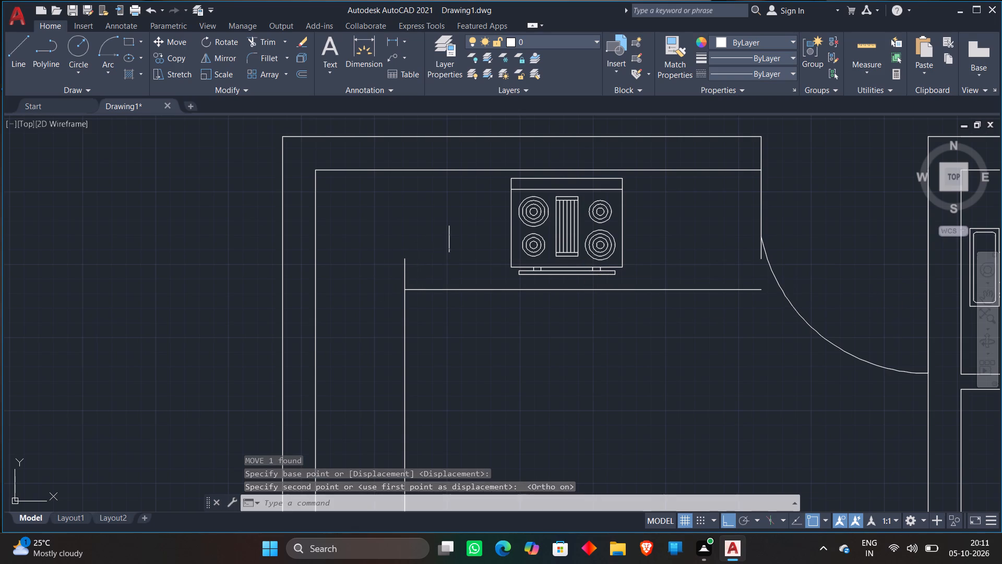
Rotate the double sink outside the plan 90° counterclockwise about its right end so it stands vertically.
scroll(513, 290, down, 2)
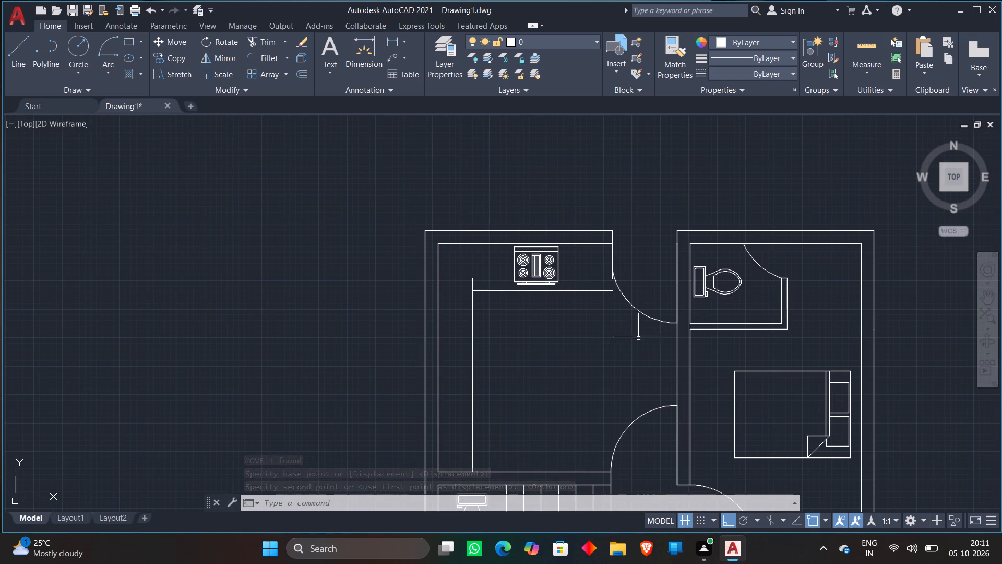
middle_drag(572, 338, 576, 288)
scroll(576, 291, down, 1)
scroll(828, 371, down, 2)
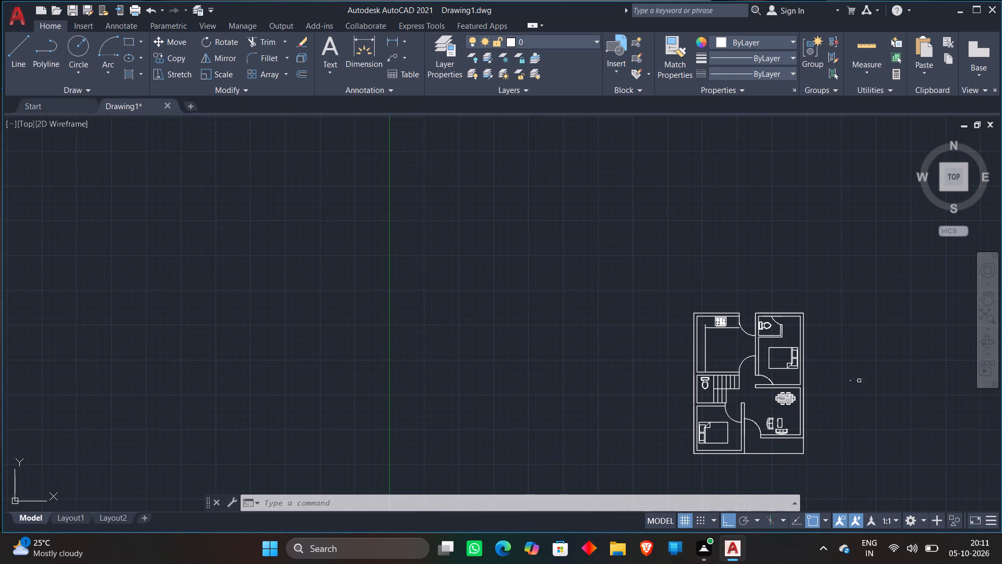
middle_drag(877, 401, 764, 369)
click(900, 368)
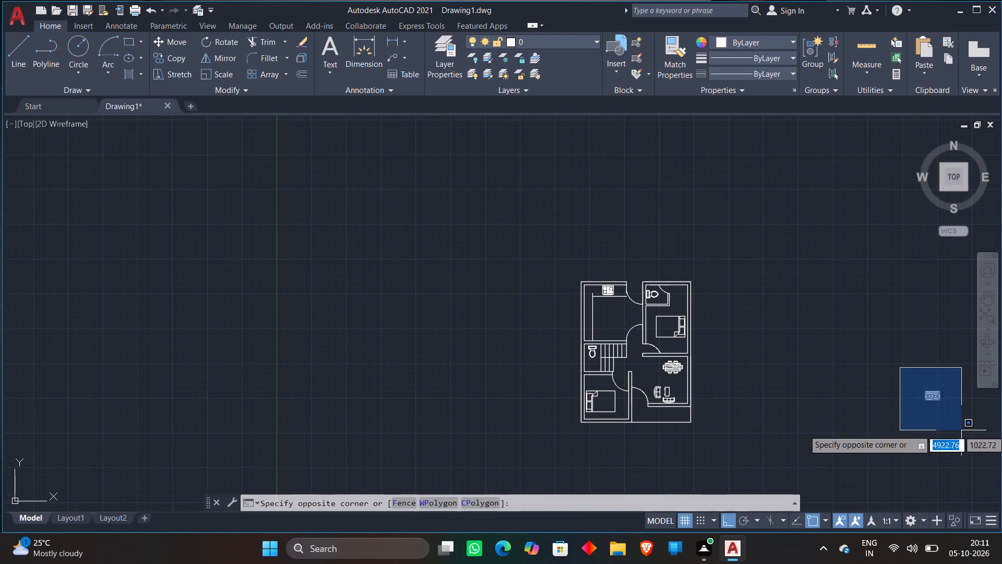
click(961, 430)
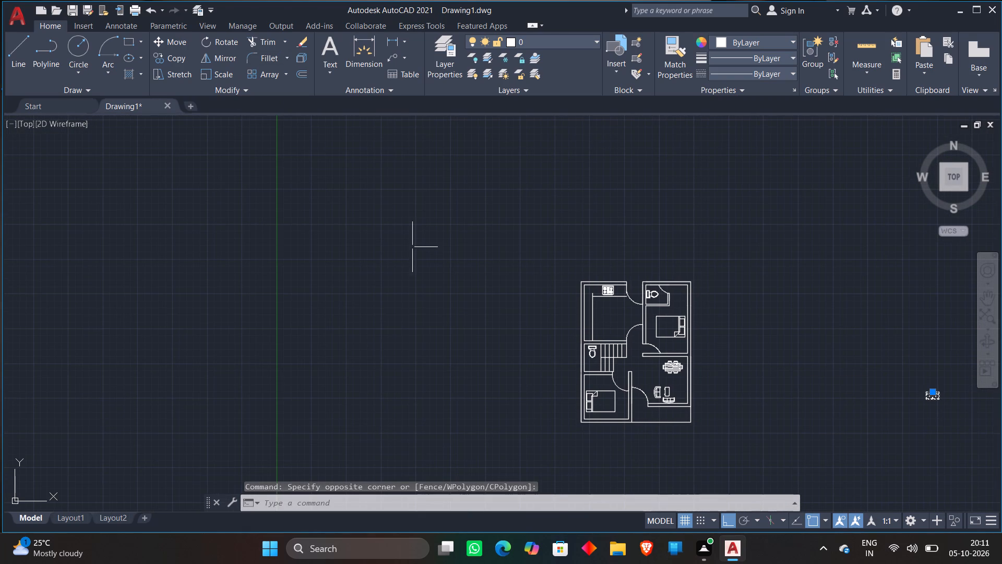
right_click(412, 247)
click(462, 347)
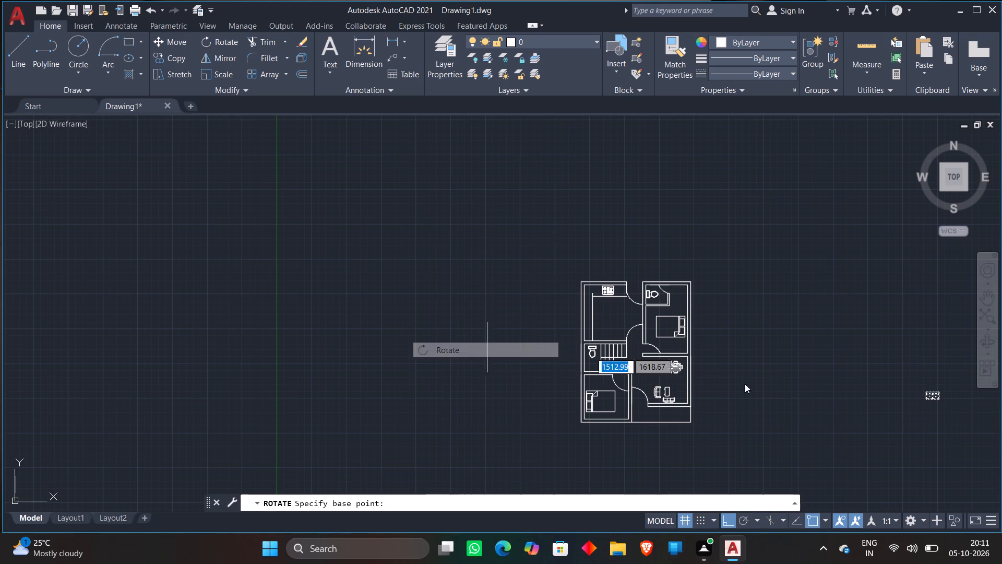
click(952, 395)
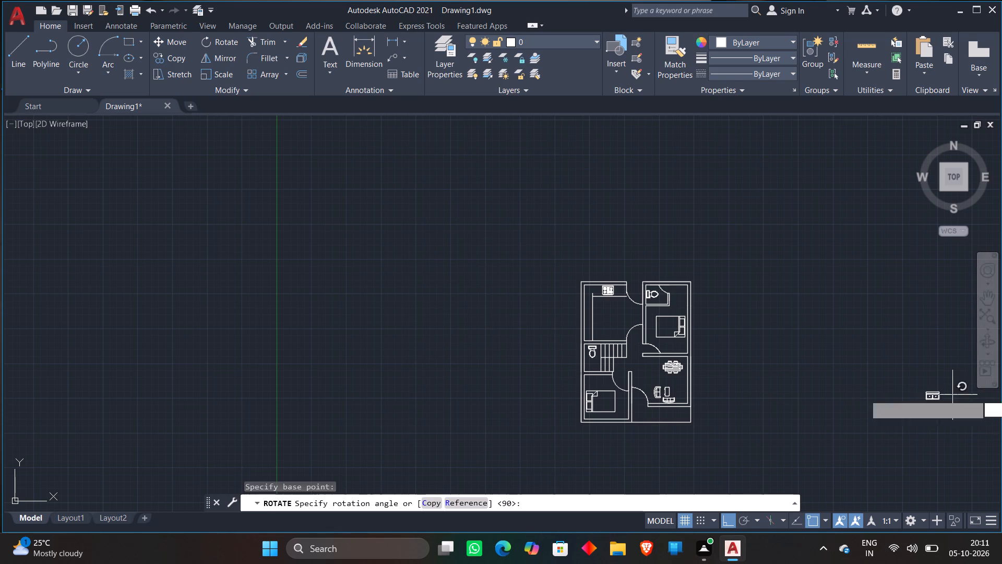
click(909, 351)
Move the rotated double sink from outside the plan onto the kitchen's left counter, with Ortho off and its front against the counter edge.
click(933, 391)
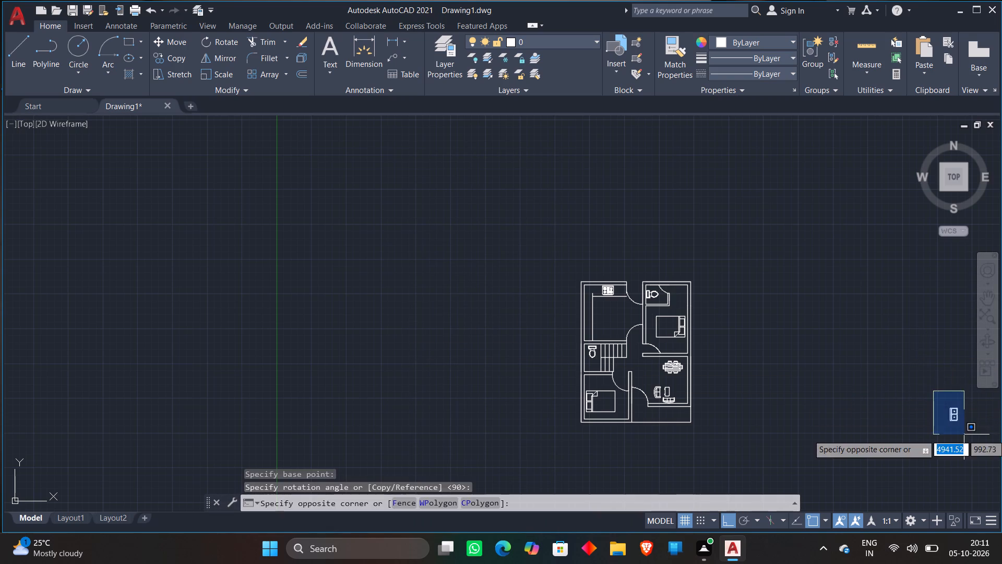
click(975, 440)
key(m)
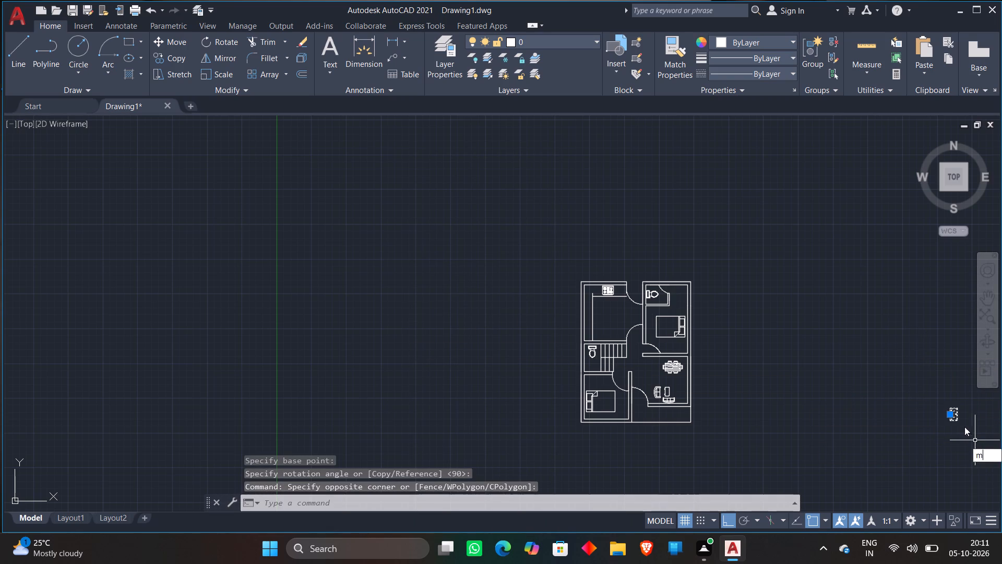
key(Return)
click(959, 410)
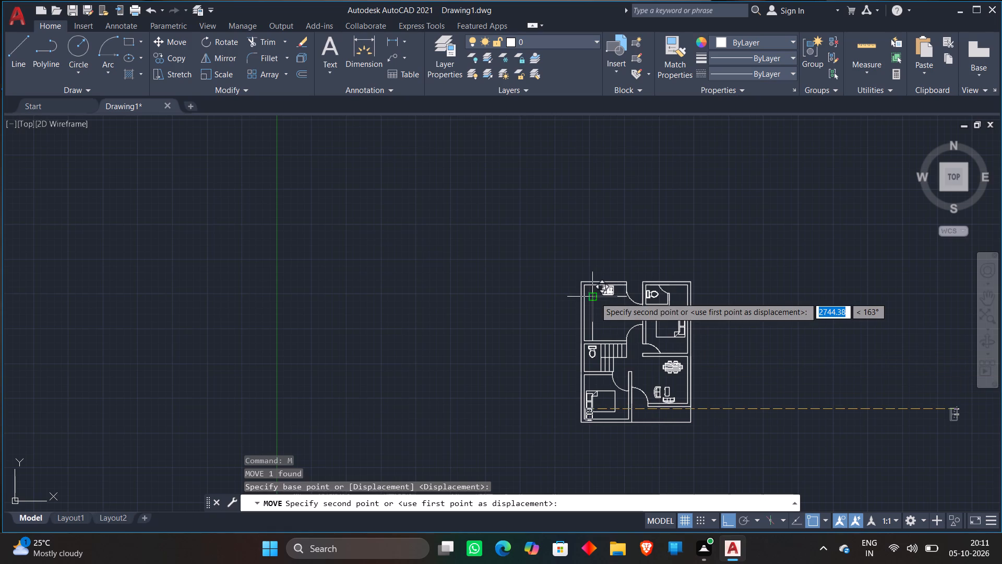
key(F8)
scroll(595, 297, up, 4)
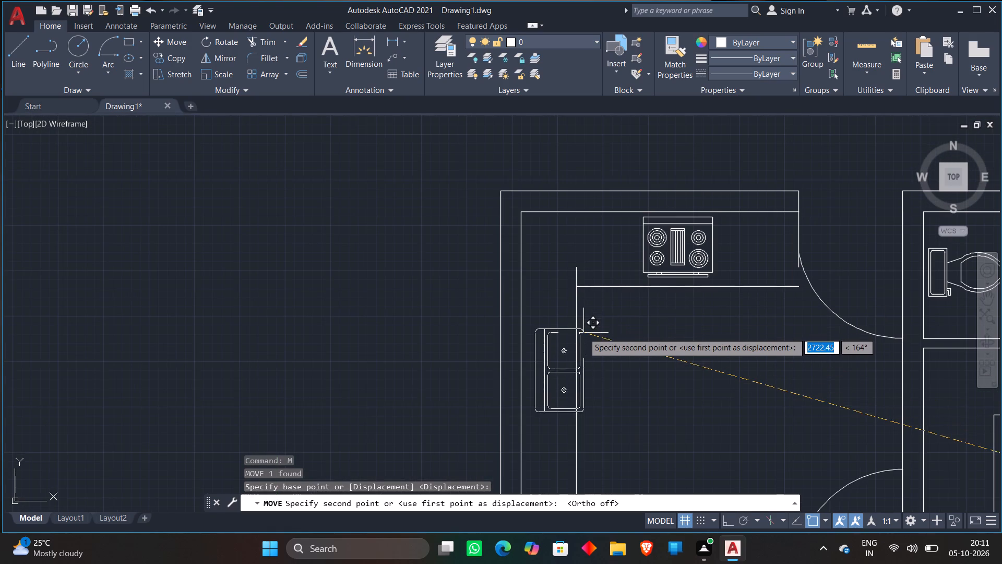
middle_drag(601, 333, 606, 302)
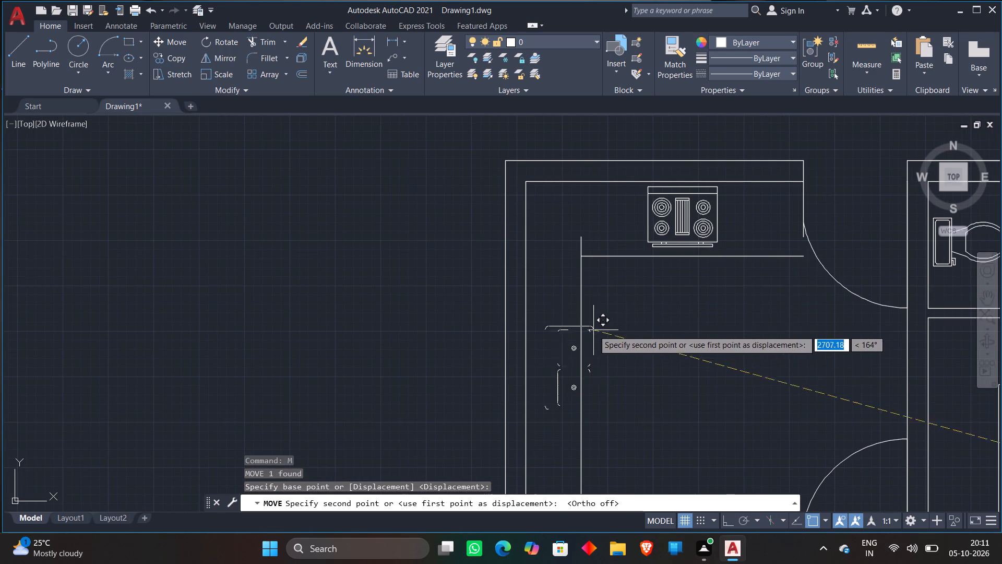
scroll(583, 342, down, 1)
middle_drag(600, 348, 611, 299)
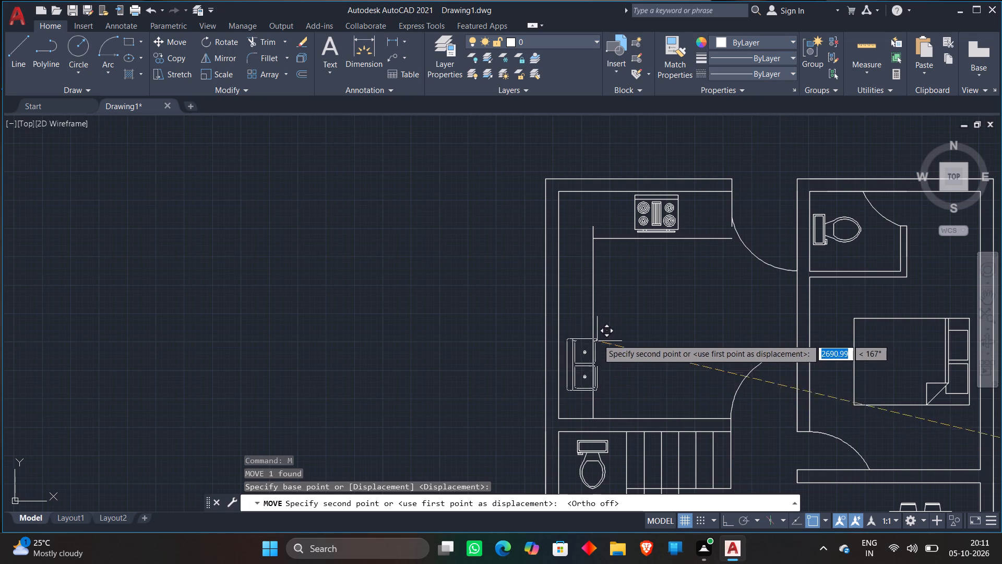
click(592, 321)
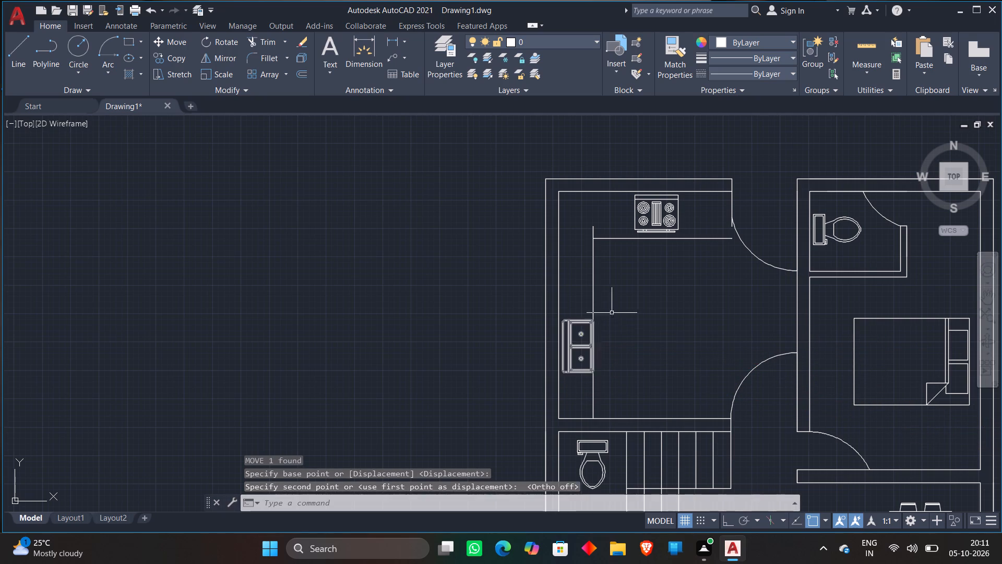
Move the front edge line of the kitchen's left counter slightly to the right, clear of the double sink.
scroll(637, 313, up, 2)
click(524, 288)
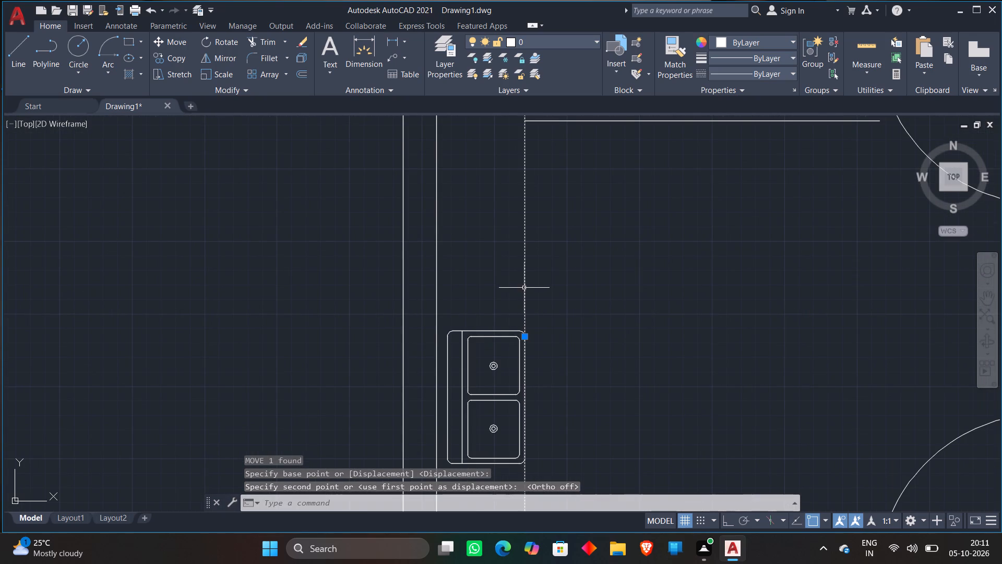
key(m)
key(Return)
click(610, 311)
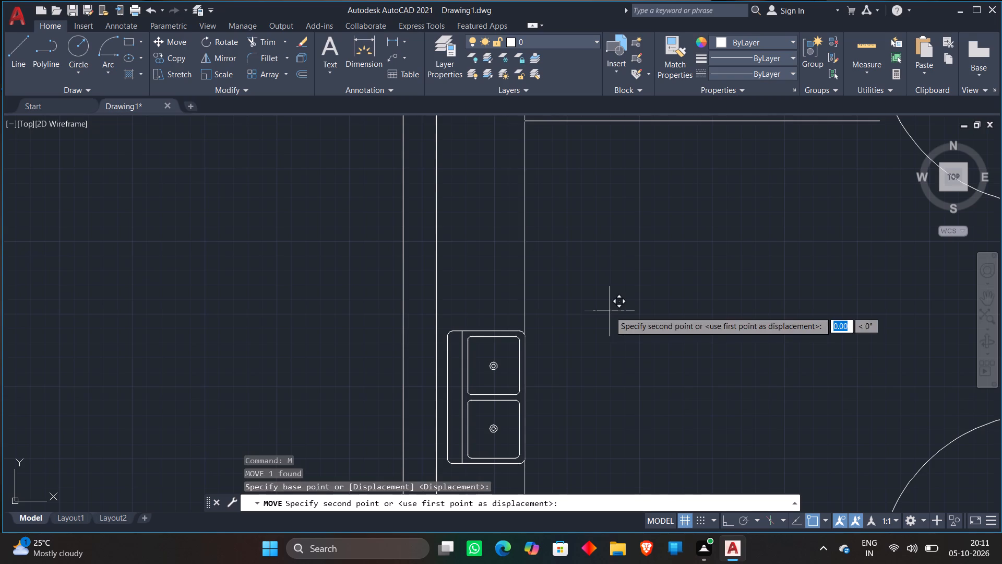
click(638, 314)
Trim the overhanging counter edge lines at their inner corner and where the left counter's edge crosses the kitchen's bottom wall line.
scroll(645, 287, down, 2)
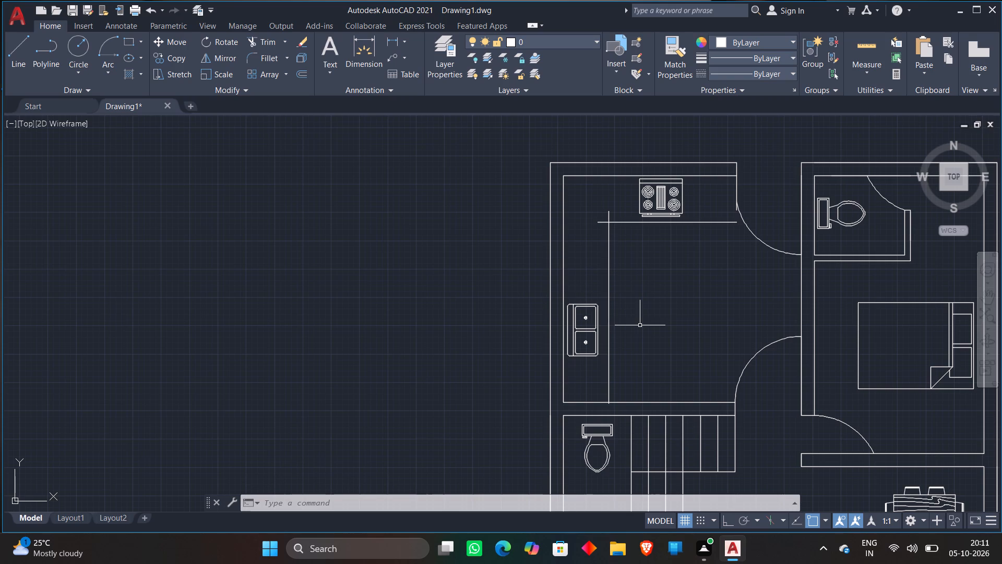
text(tr)
key(Return)
scroll(606, 207, up, 1)
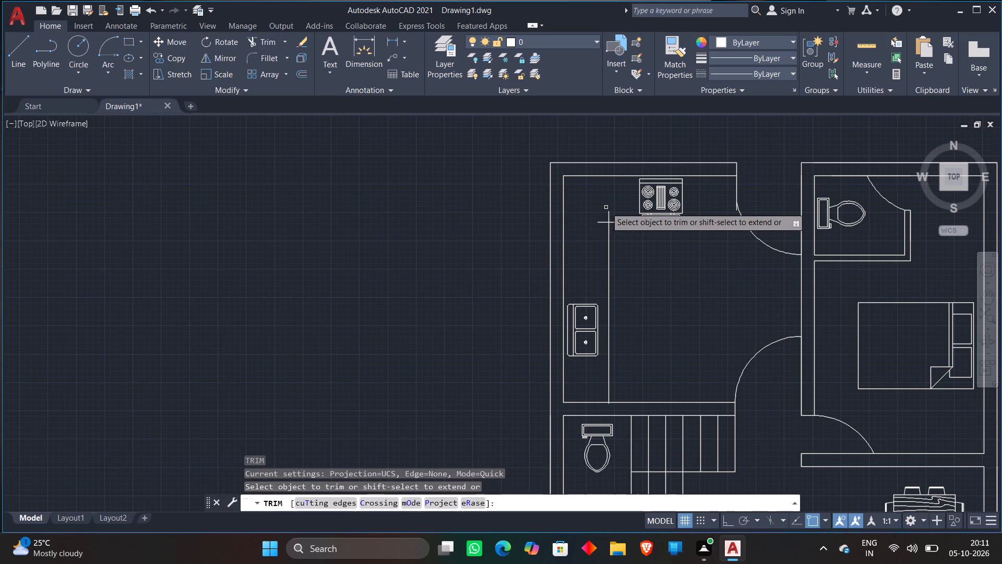
scroll(606, 207, up, 1)
click(648, 225)
click(586, 248)
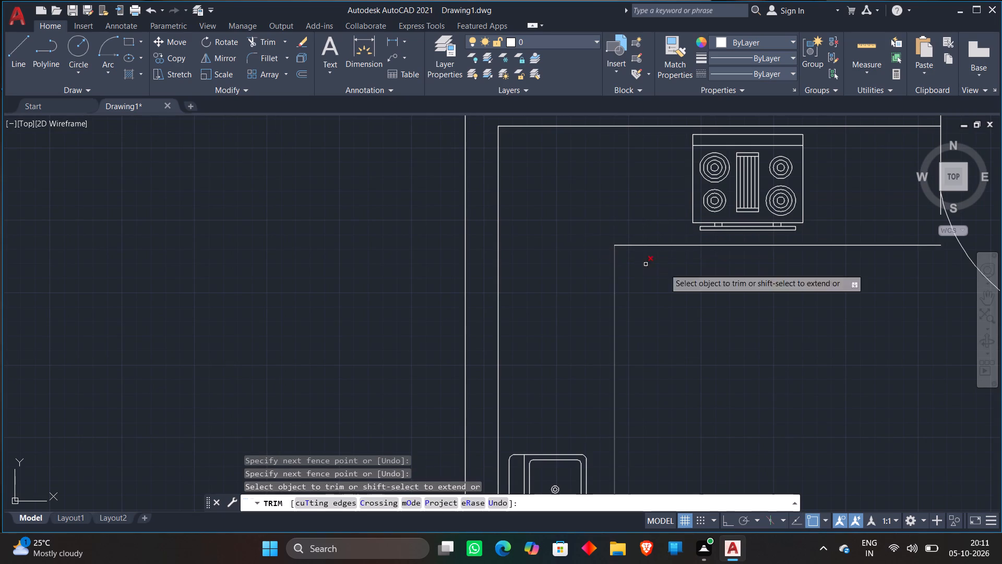
scroll(724, 285, down, 1)
scroll(735, 339, down, 2)
scroll(714, 451, up, 4)
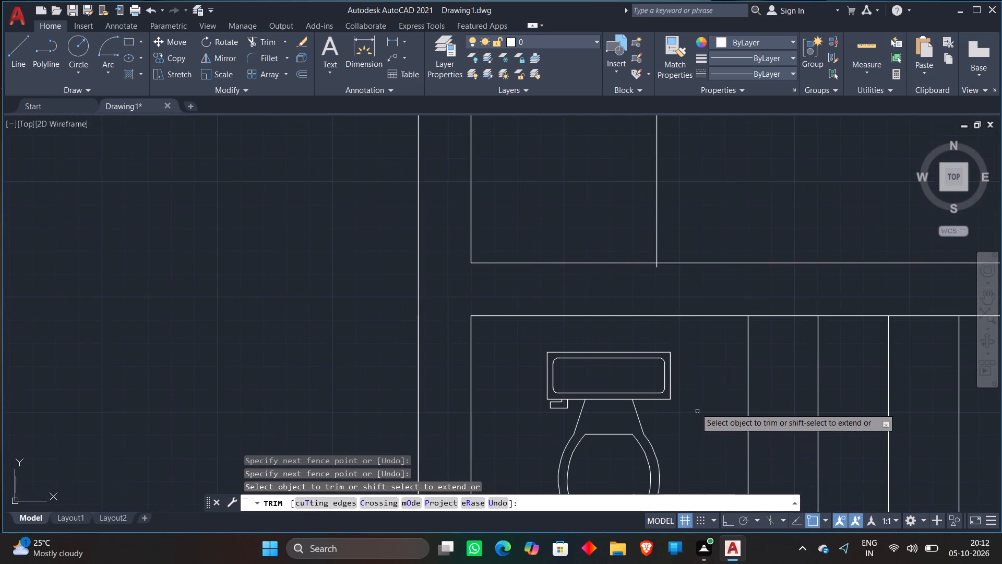
click(656, 267)
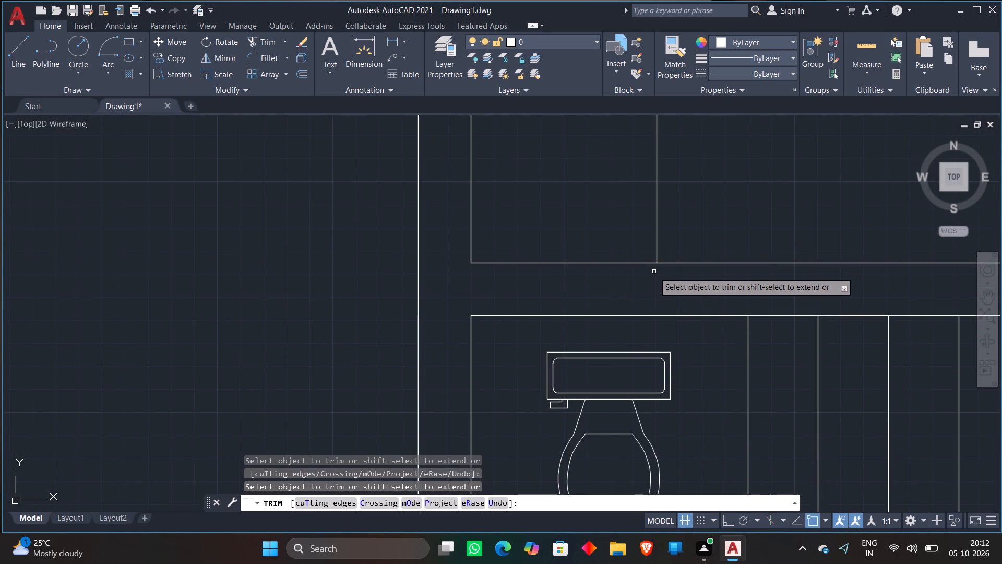
key(Escape)
Extend the short wall line beside the kitchen's upper door down to the upper counter's front edge.
scroll(713, 208, down, 3)
middle_drag(737, 197, 733, 202)
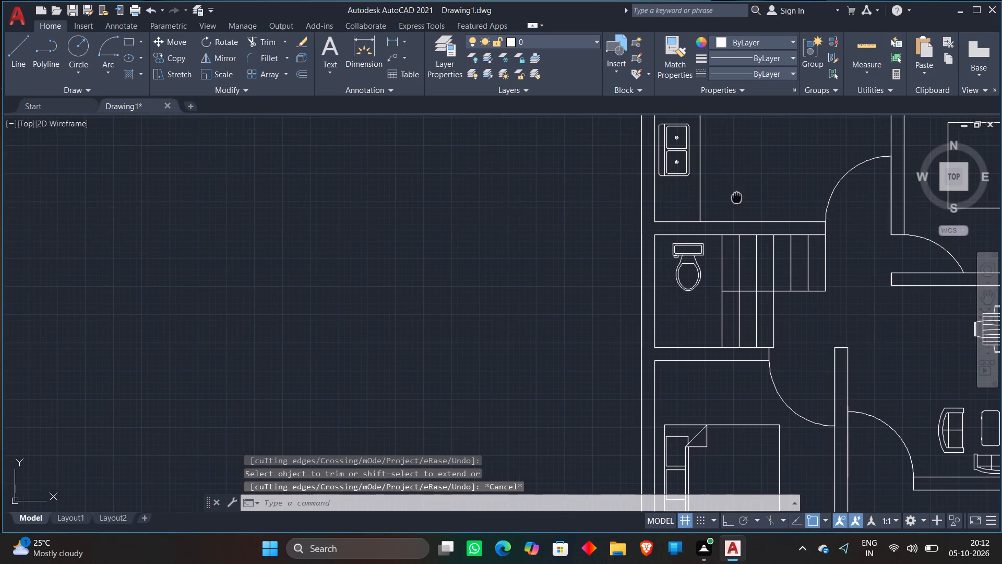
middle_drag(733, 202, 601, 312)
middle_drag(664, 204, 660, 210)
text(ex)
key(Return)
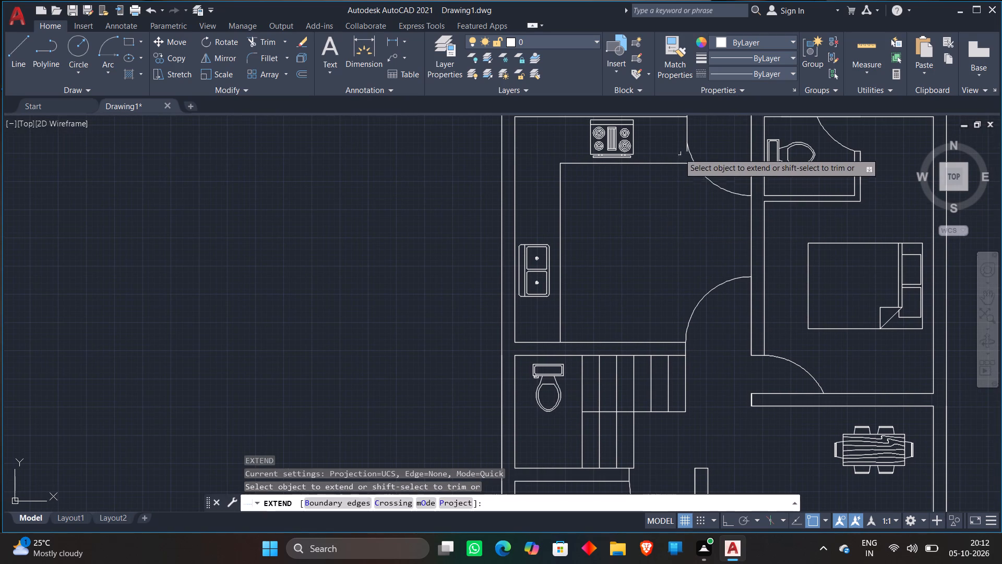
click(688, 136)
key(Escape)
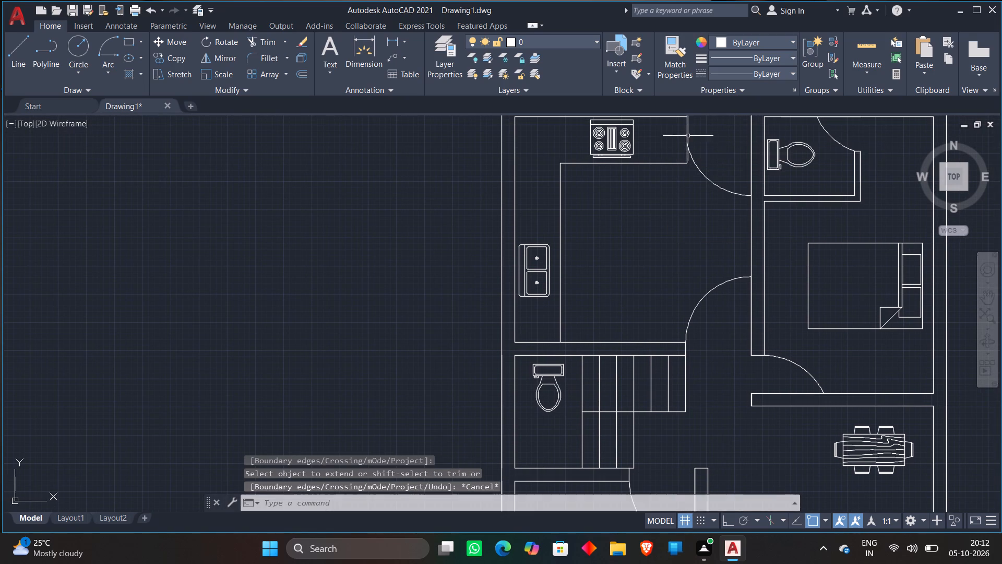
Start single-line text in the empty area left of the plan, height 2.50 and rotation 0, with lines KITCHEN and 420X400.
scroll(687, 170, down, 2)
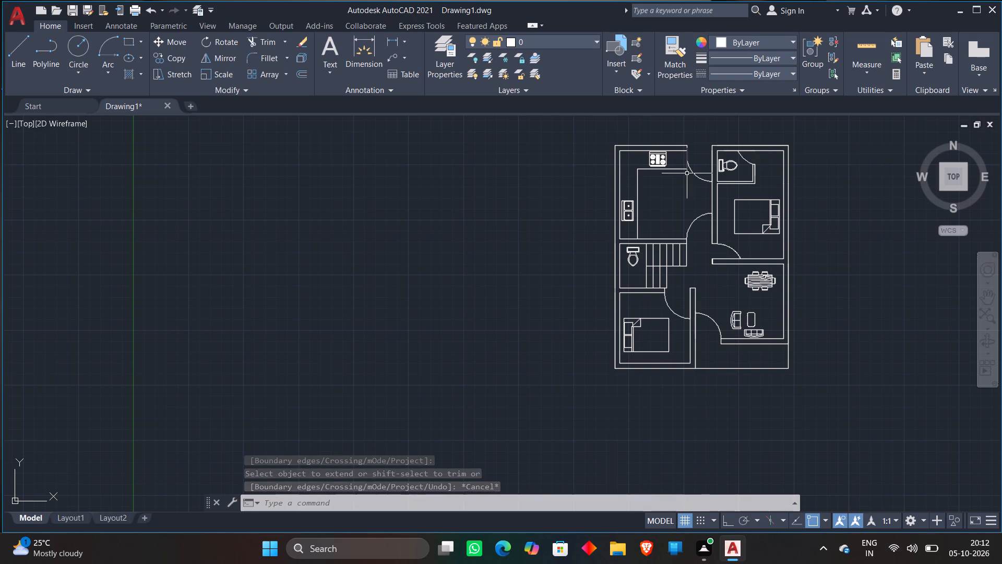
scroll(797, 357, down, 3)
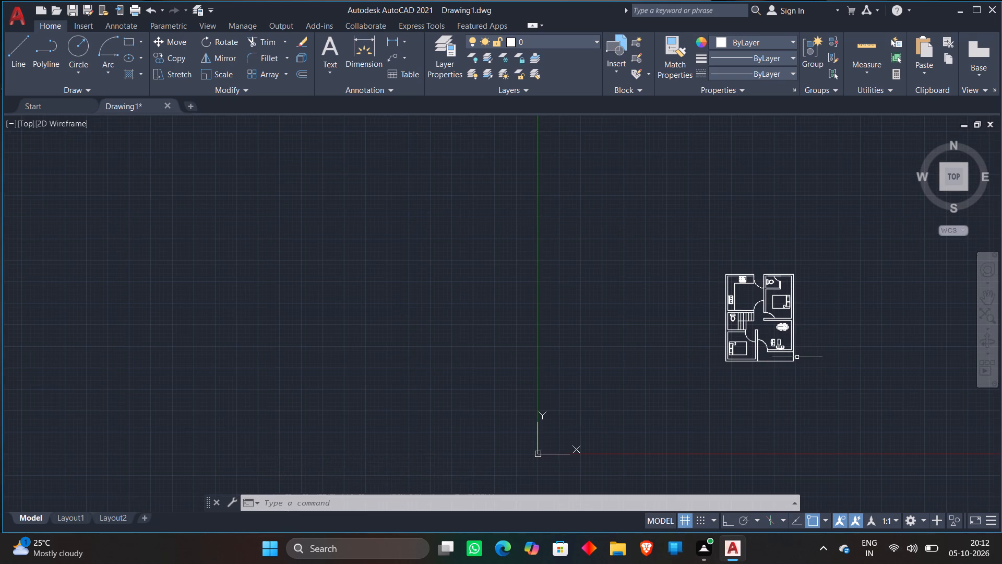
scroll(796, 381, down, 2)
scroll(793, 379, up, 4)
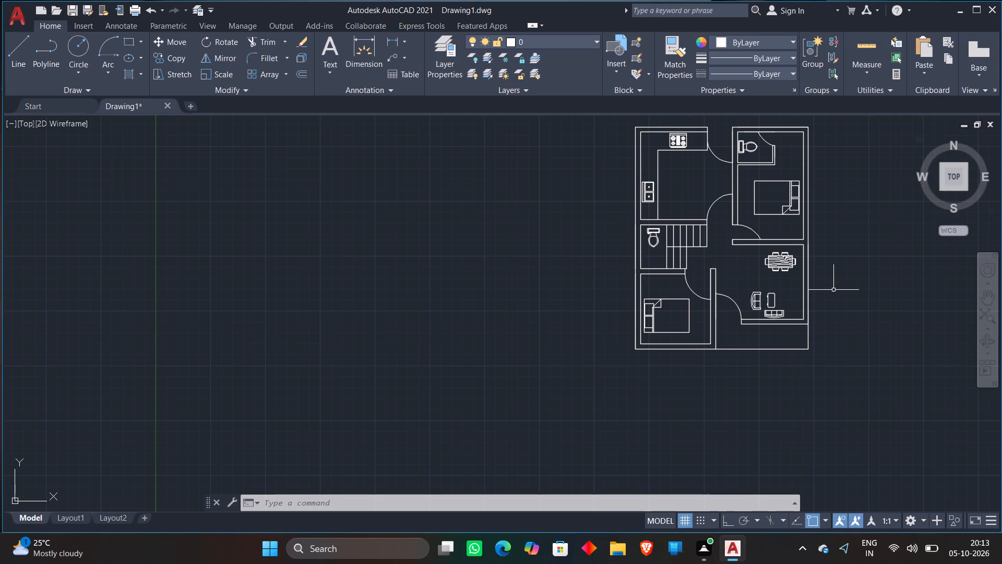
text(tex)
key(t)
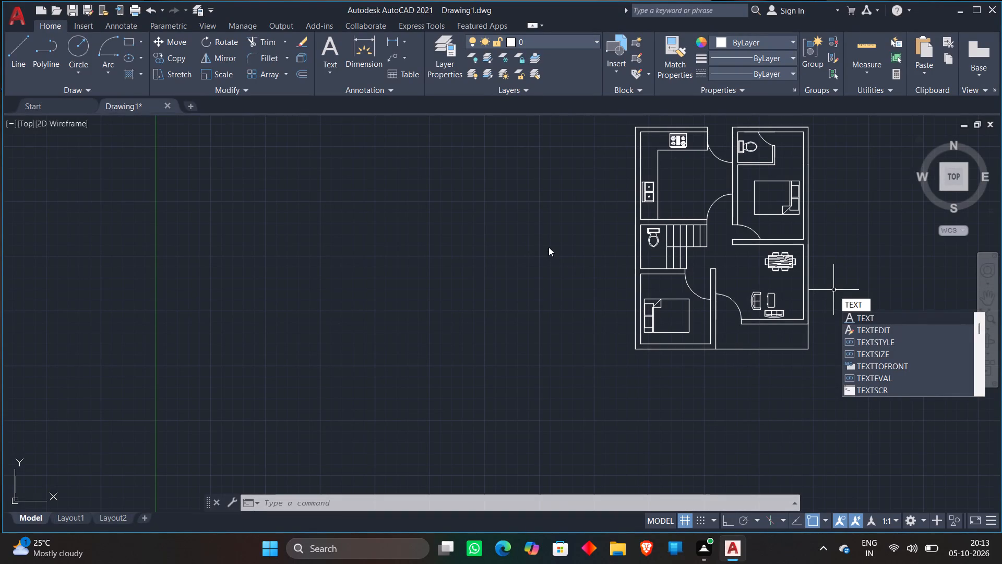
key(Return)
click(443, 189)
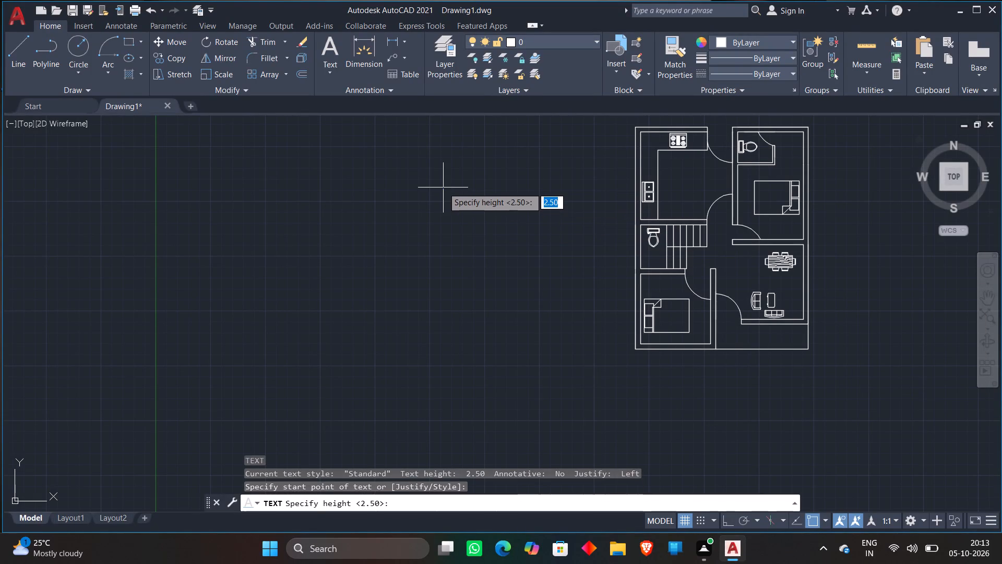
key(Return)
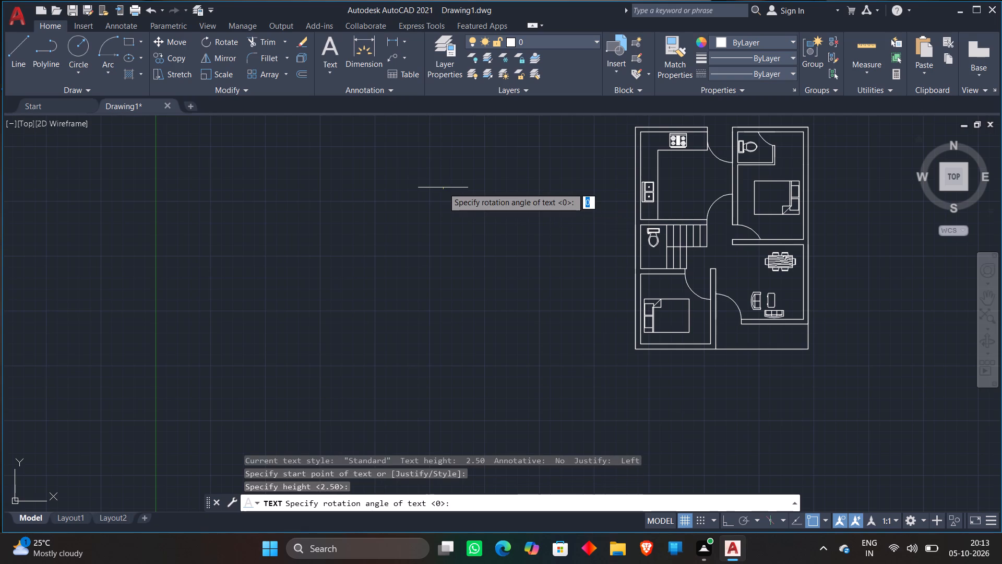
key(0)
key(Return)
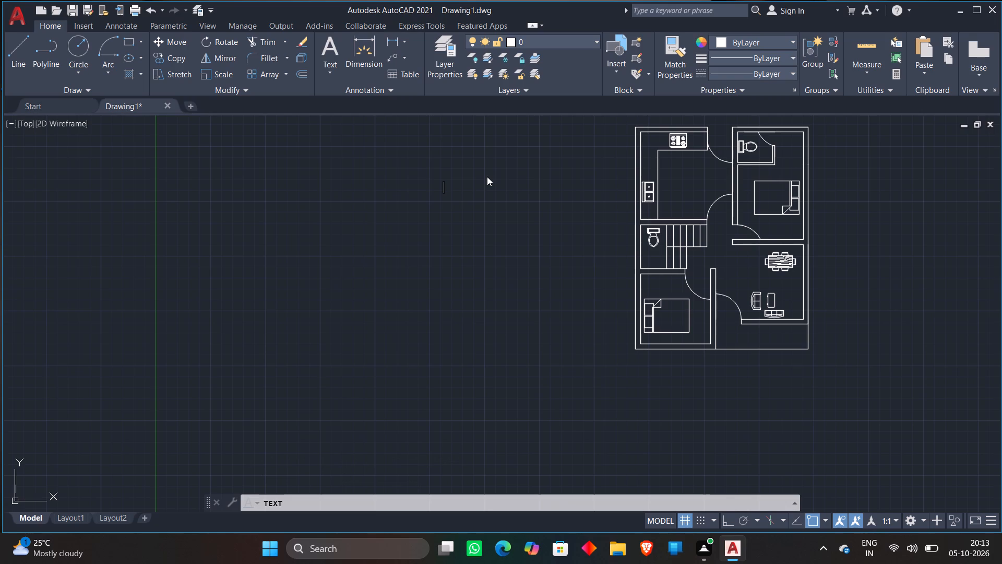
text(KITCHEN)
key(Return)
text(420)
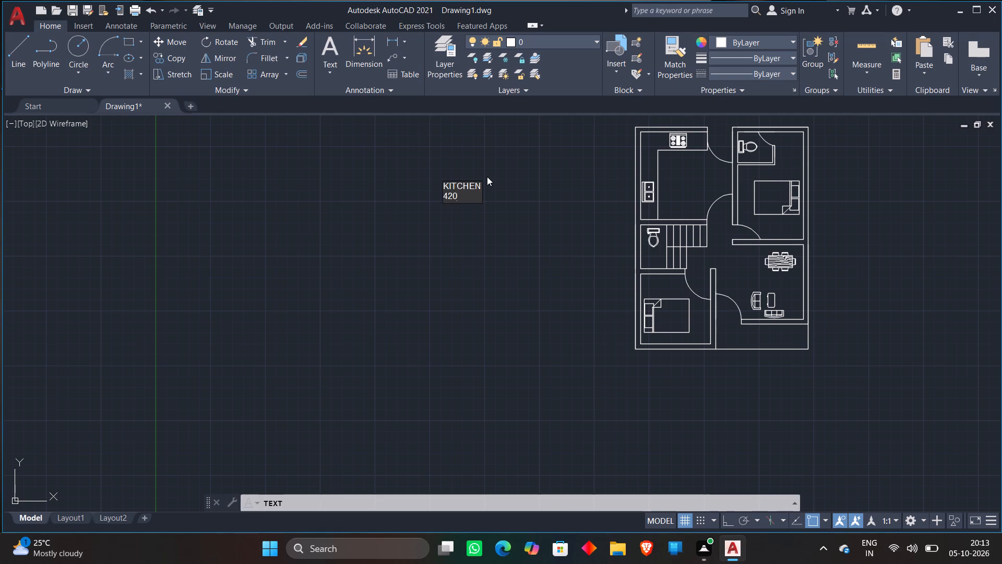
text(X400)
key(Return)
Add the text lines TOILET and 160X140 below the kitchen label.
text(TOILET)
key(Return)
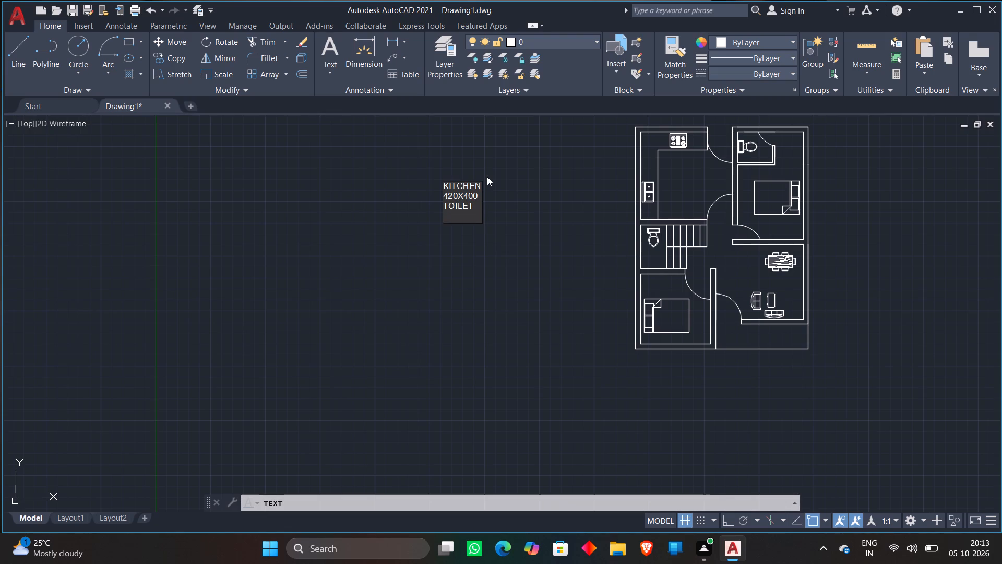
text(160X)
text(140)
key(Return)
Add the text lines BED ROOM and 300X340 below the toilet label.
text(BEDR)
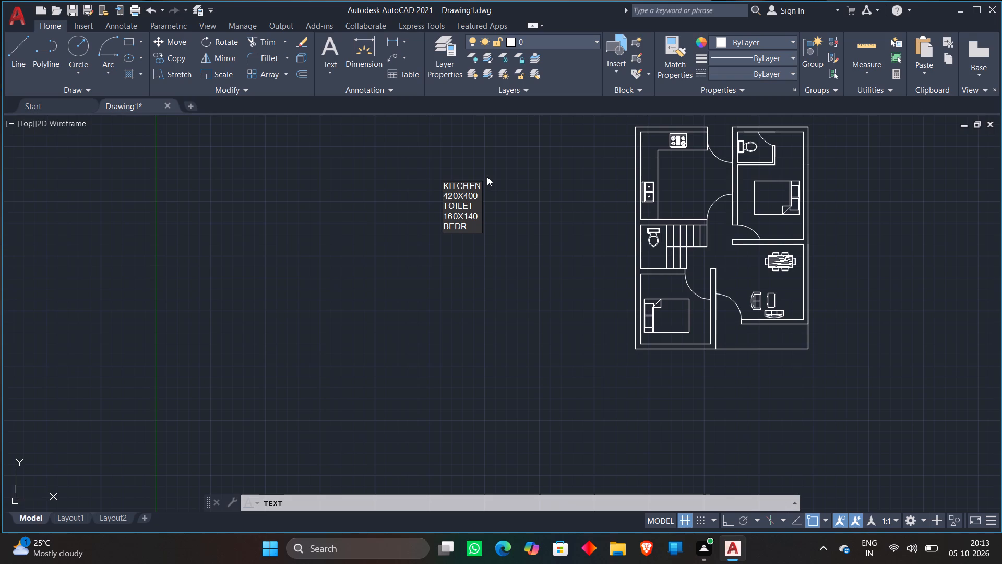
key(BackSpace)
key(v)
key(BackSpace)
key(space)
text(ROOM)
key(Return)
text(300X340)
key(Return)
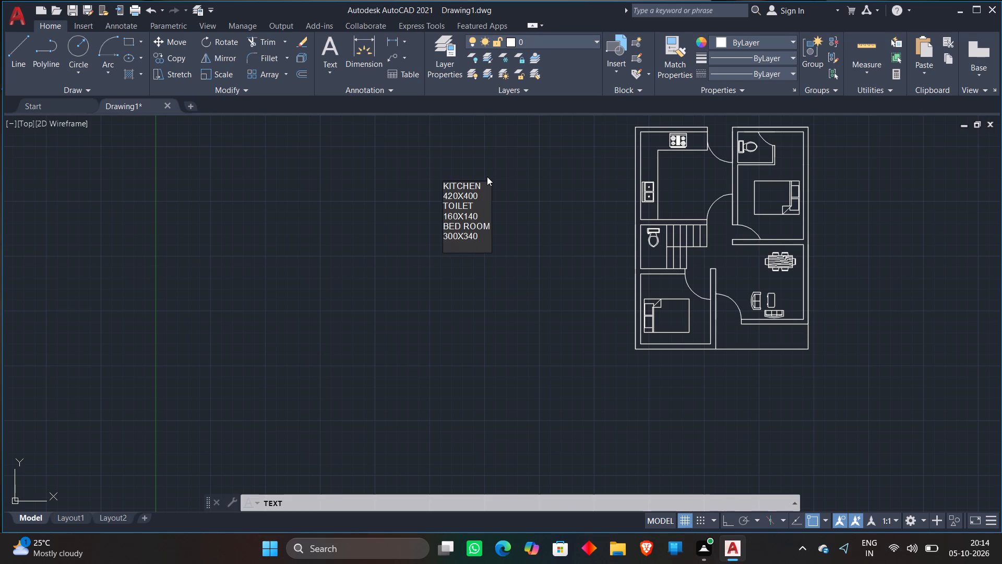
Add the text lines LIVING&DINING and 370X340 below the bed room label.
text(LIVING)
key(shift+ampersand)
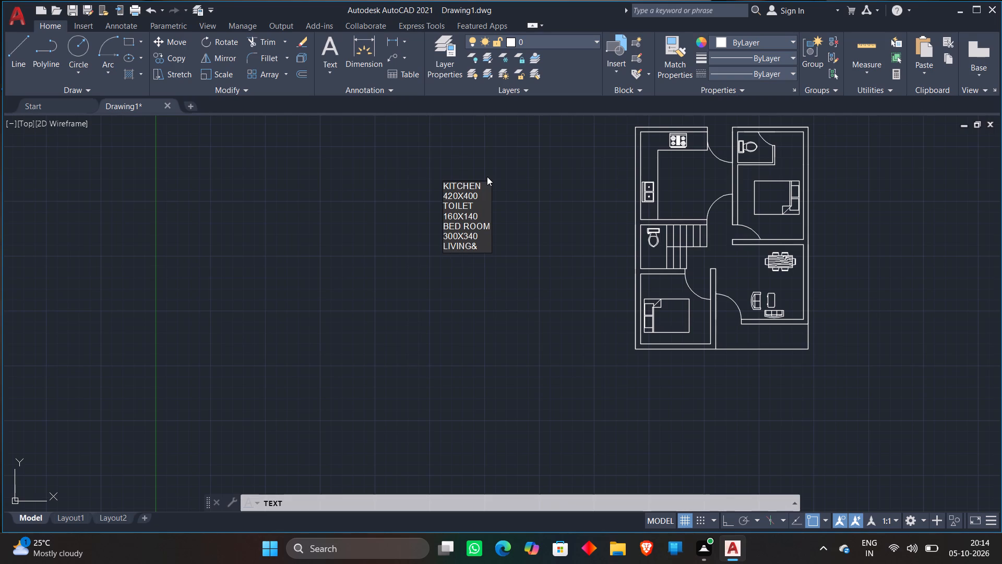
text(DINING)
key(Return)
text(370)
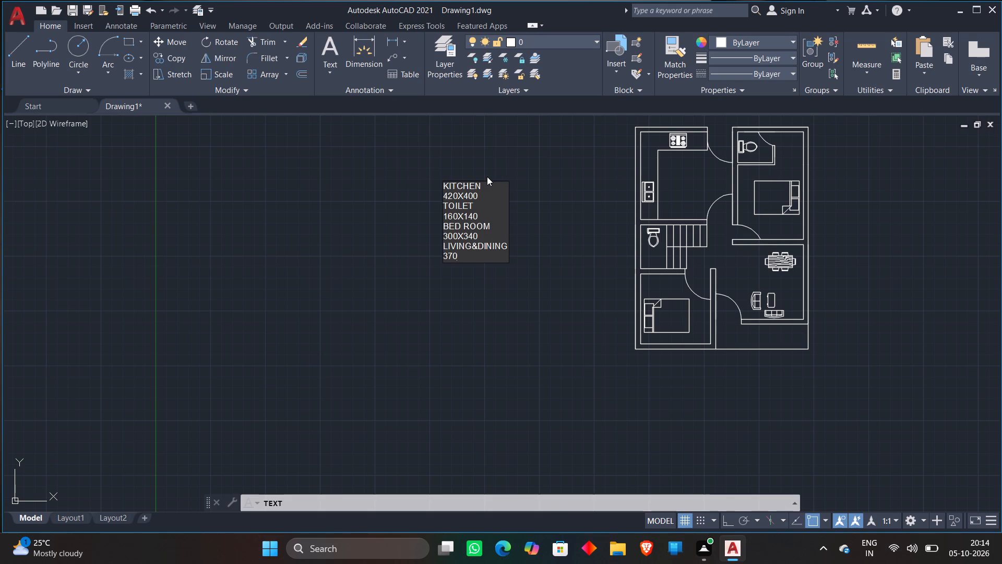
key(x)
text(340)
key(Return)
Add the text lines SITOUT and 390X120 below the living and dining label.
text(SITOUT)
key(Return)
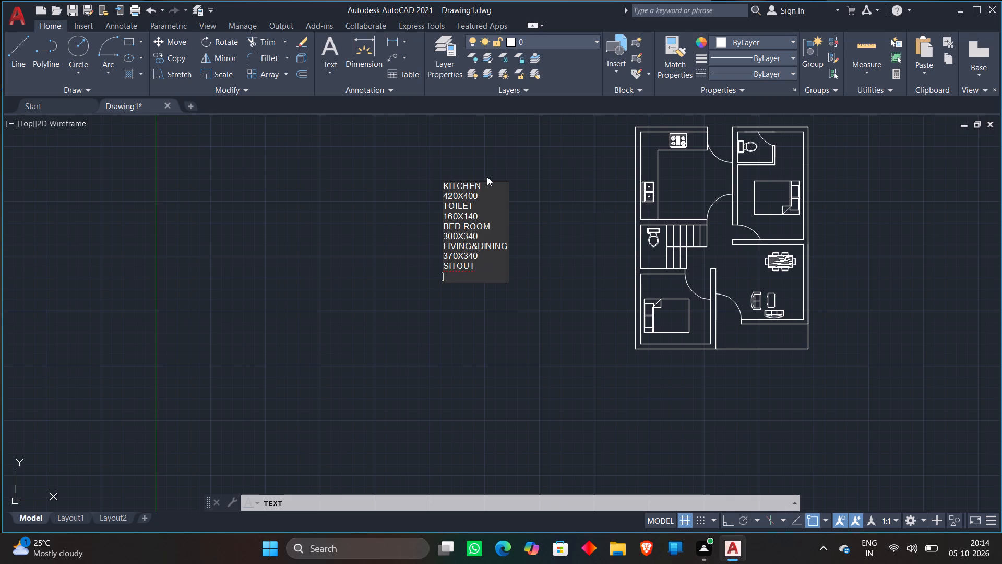
text(390X)
text(120)
key(Return)
Add a second bed room label with the text lines BED ROOM and 320X320 below the sitout label.
text(BE)
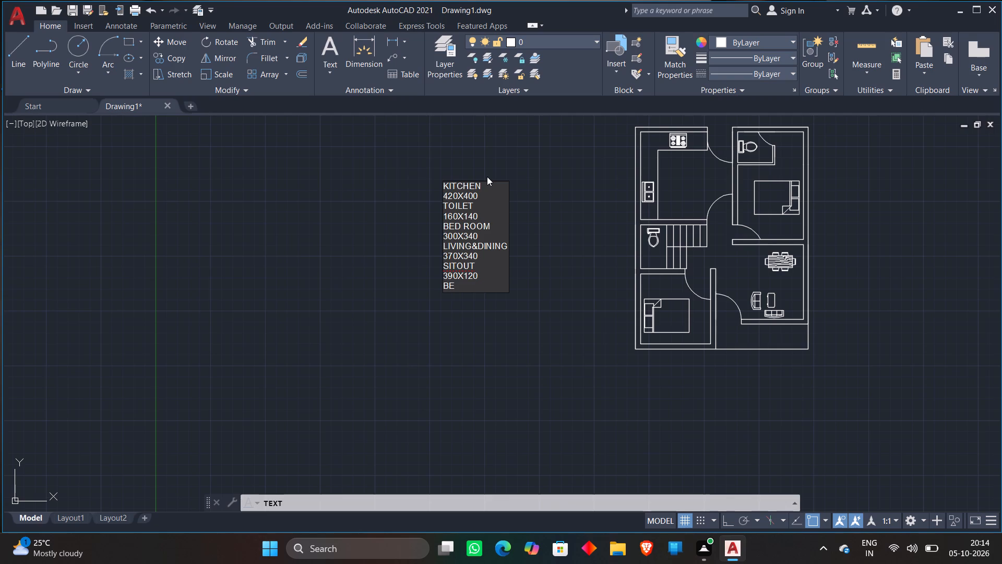
text(D ROOM)
key(Return)
text(320X320)
key(Return)
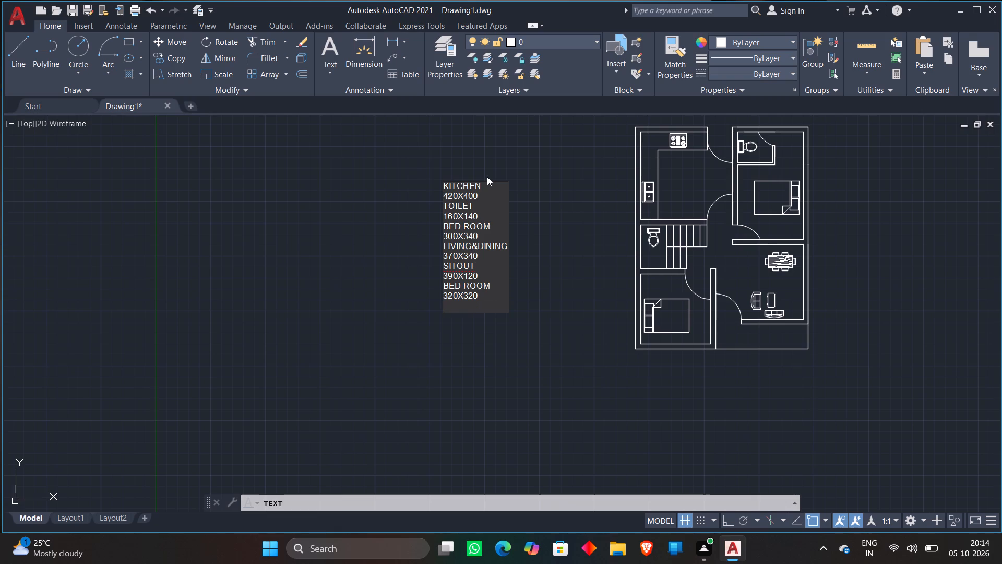
Insert a space in the SITOUT line so that it reads SIT OUT.
click(454, 267)
key(space)
Add a second toilet label after the 320X320 line, with the text lines TOILET and 120X200.
click(478, 295)
key(Return)
text(TOILET)
key(Return)
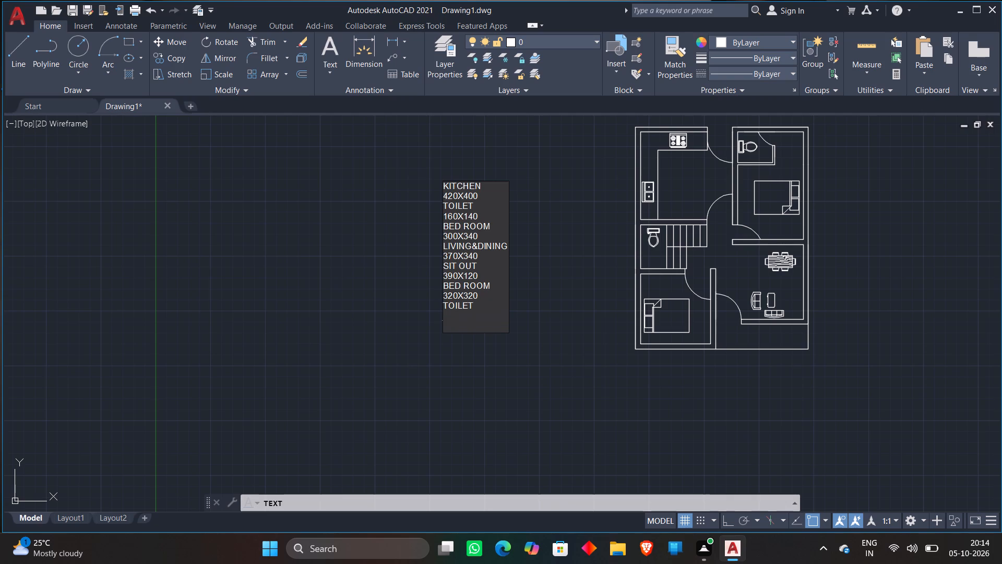
text(120X200)
key(Return)
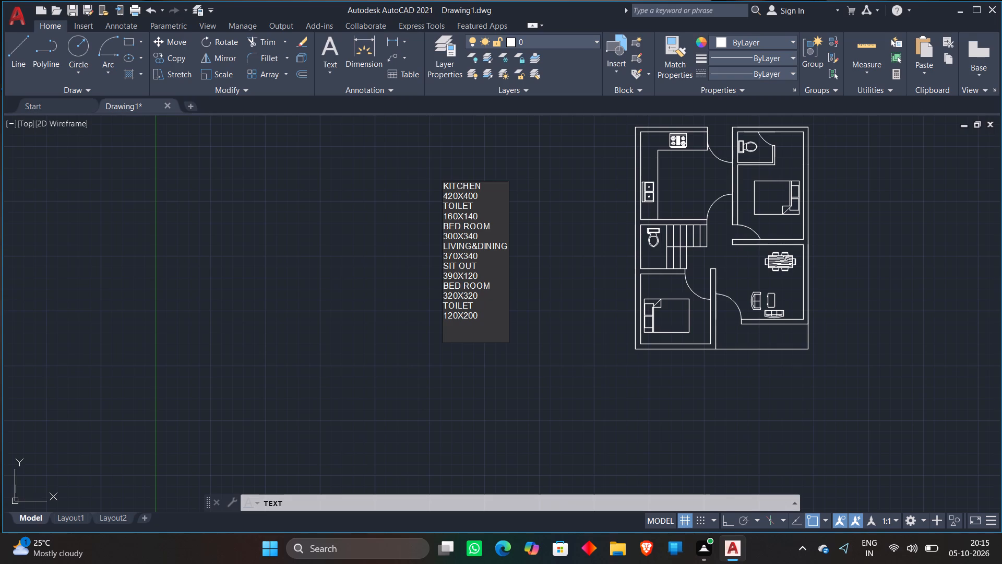
Add the door tags D, D1 and D2 as separate text lines below the second toilet label.
key(d)
key(Return)
key(d)
key(1)
key(Return)
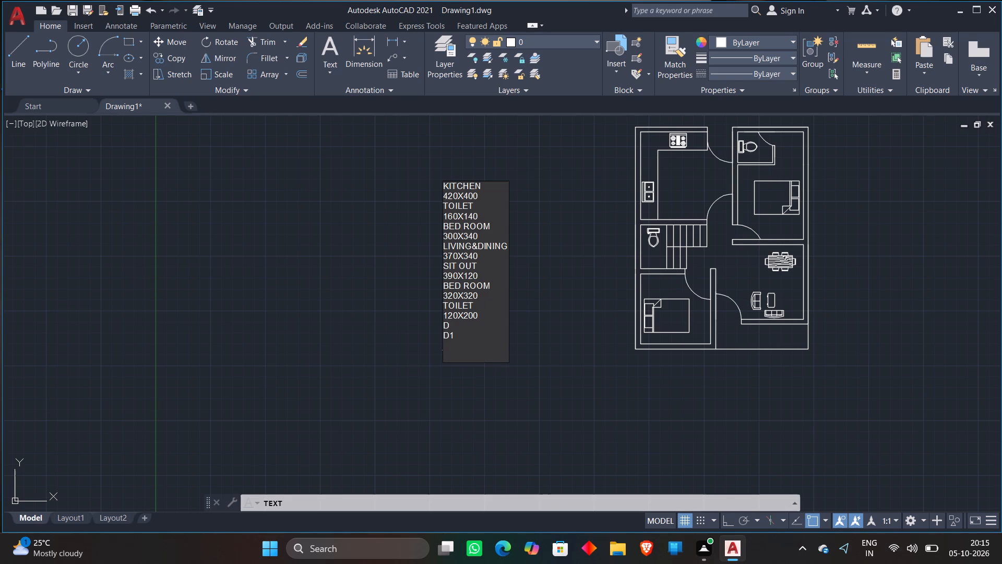
key(d)
key(2)
key(Return)
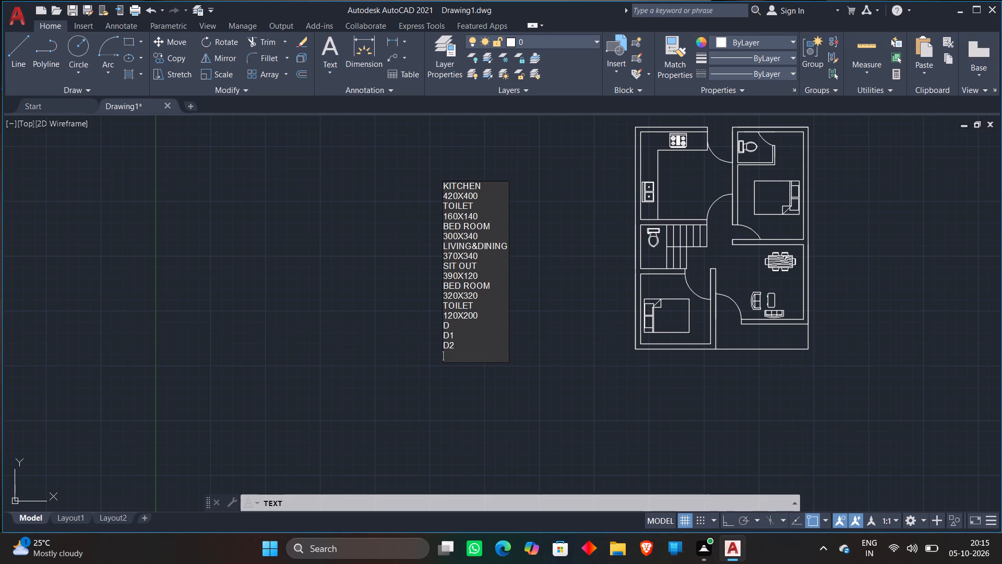
Add the window tags W, W1, W2 and W3 as separate text lines, with a blank line after W.
key(w)
key(Return)
key(Return)
text(W1)
key(Return)
key(w)
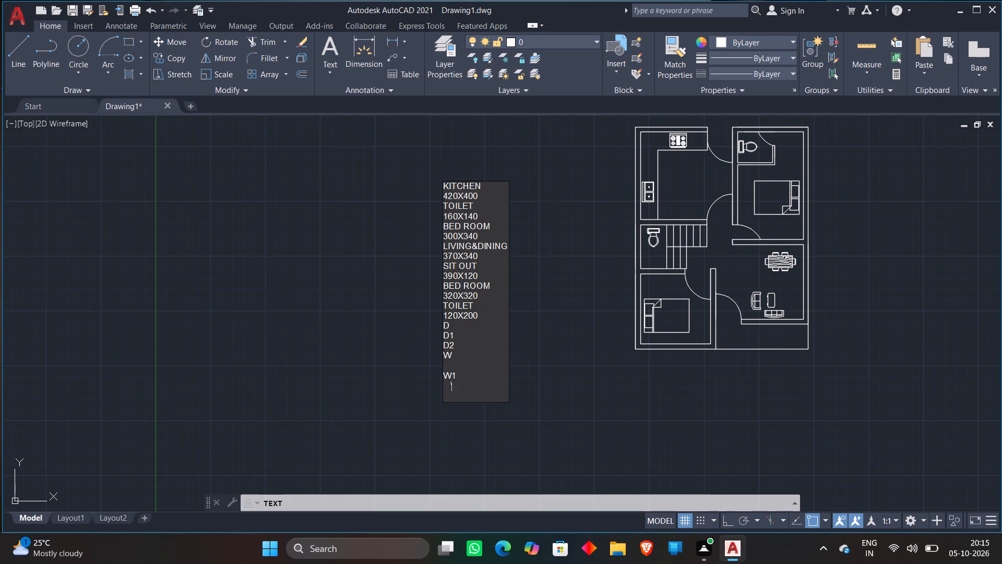
key(2)
key(Return)
text(W3)
Add the note ALL DIMENSION IN CENTIMETER as the last text line and finish the text command.
key(Return)
text(ALL DIMENSION IN CM)
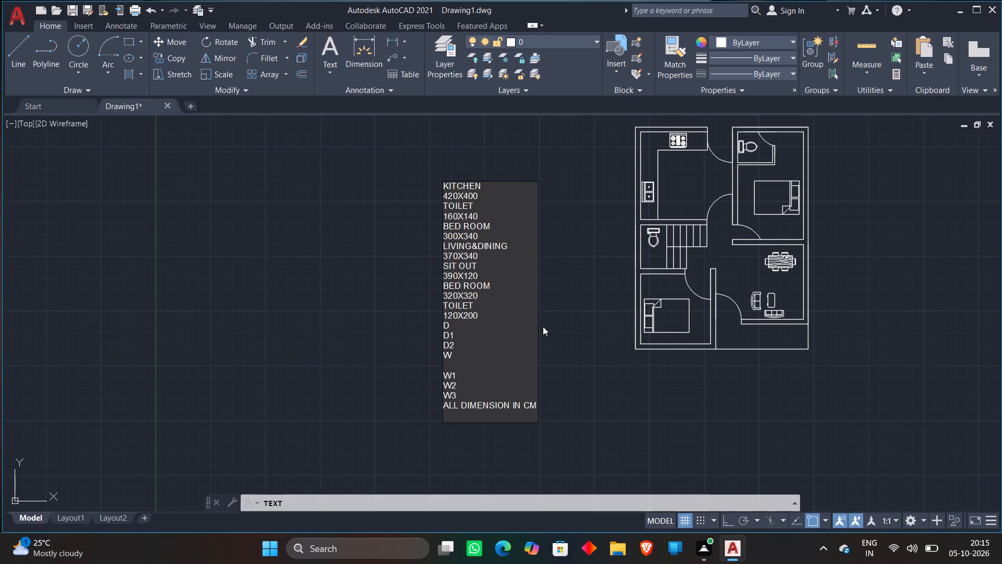
key(BackSpace)
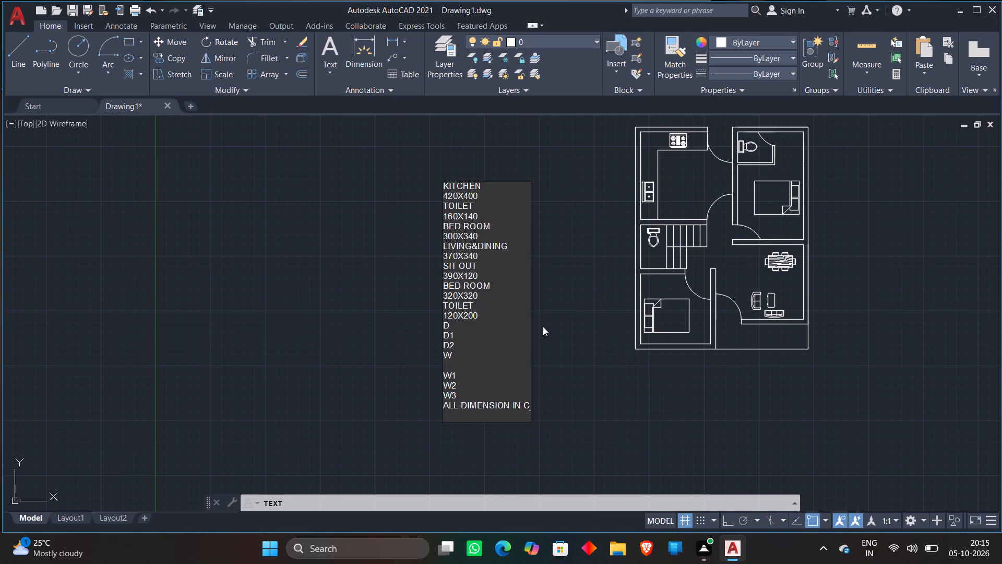
text(ENTI)
key(space)
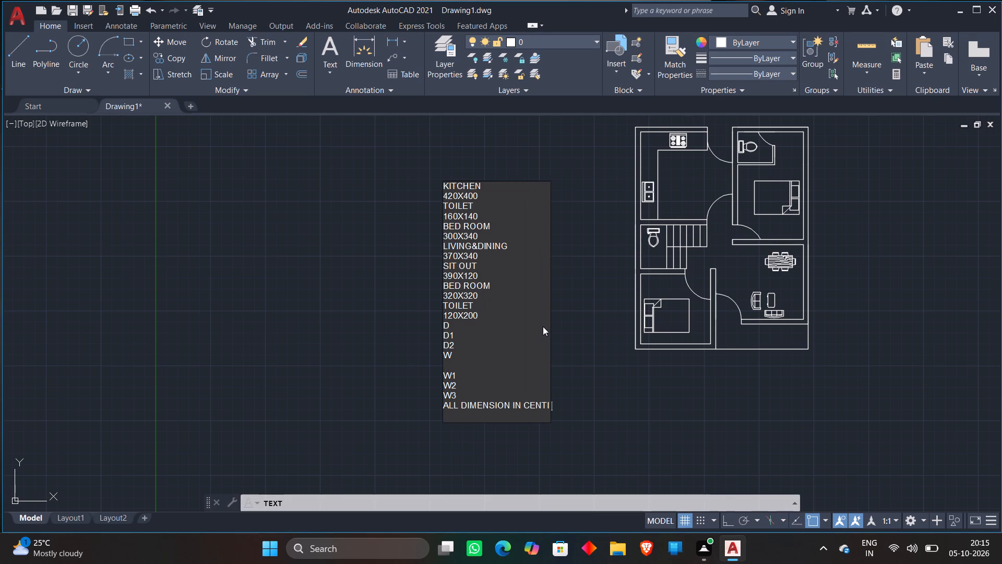
key(BackSpace)
text(METER)
click(610, 361)
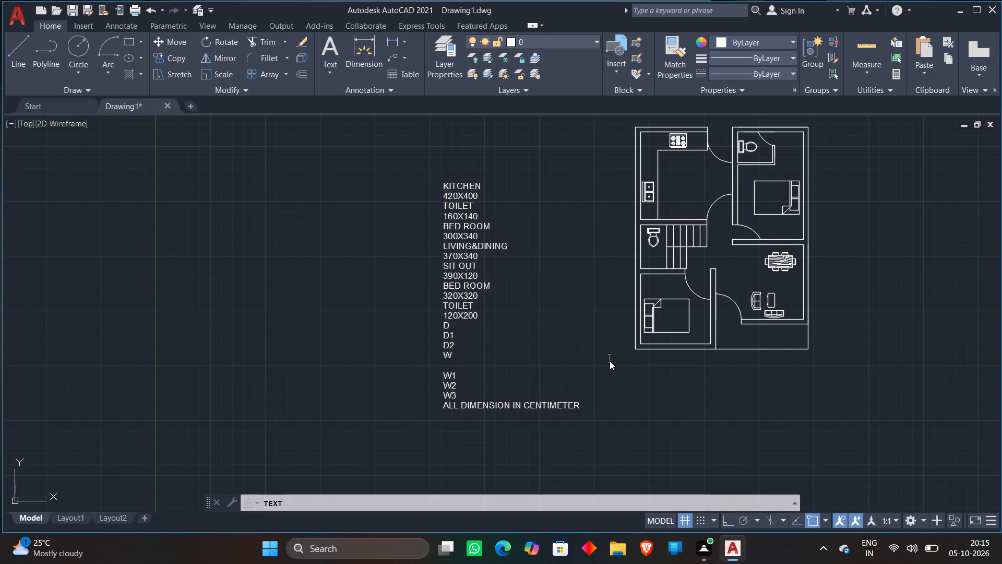
click(565, 366)
key(Escape)
Scale up all the text lines together freehand from a base point just beside the end of the list.
scroll(449, 186, up, 2)
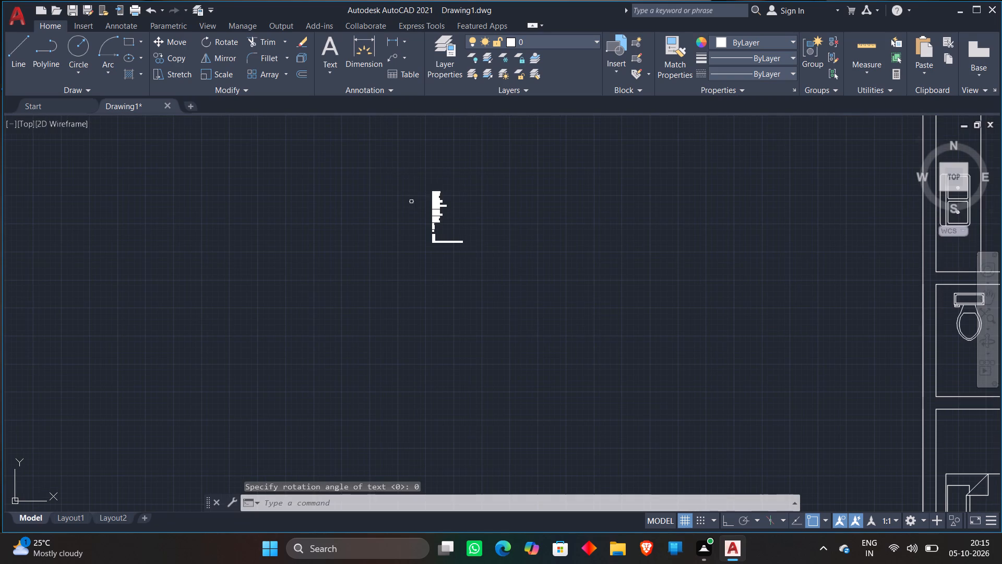
click(405, 168)
click(592, 353)
right_click(591, 352)
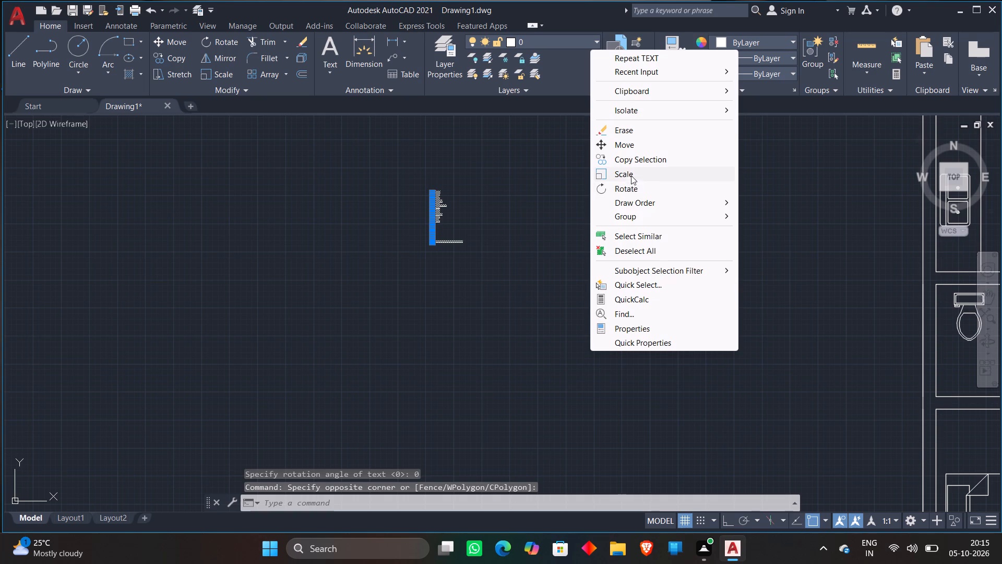
click(631, 170)
click(479, 248)
click(541, 407)
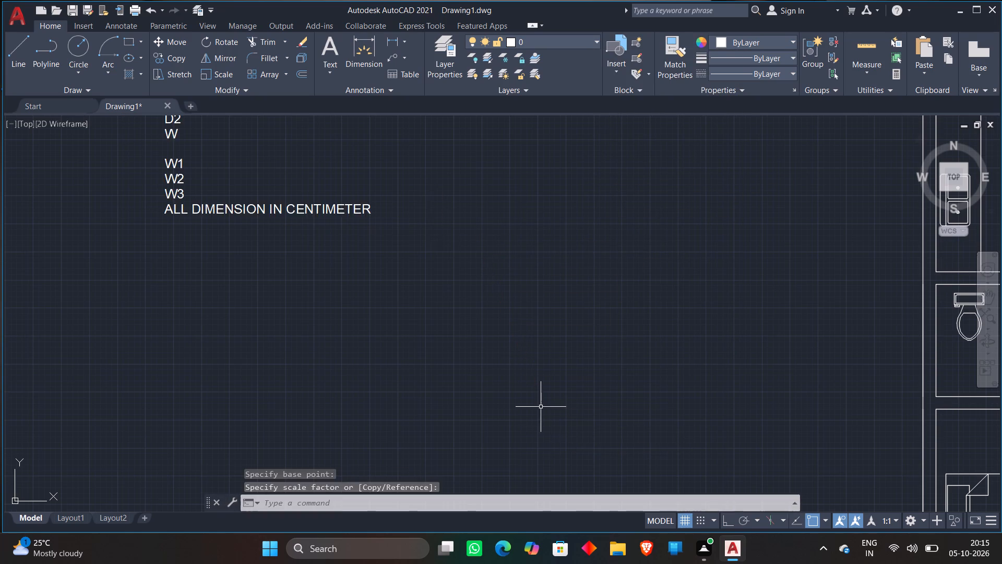
Scale up the whole list of text lines again freehand from a base point just below its last line.
scroll(537, 284, down, 3)
click(447, 186)
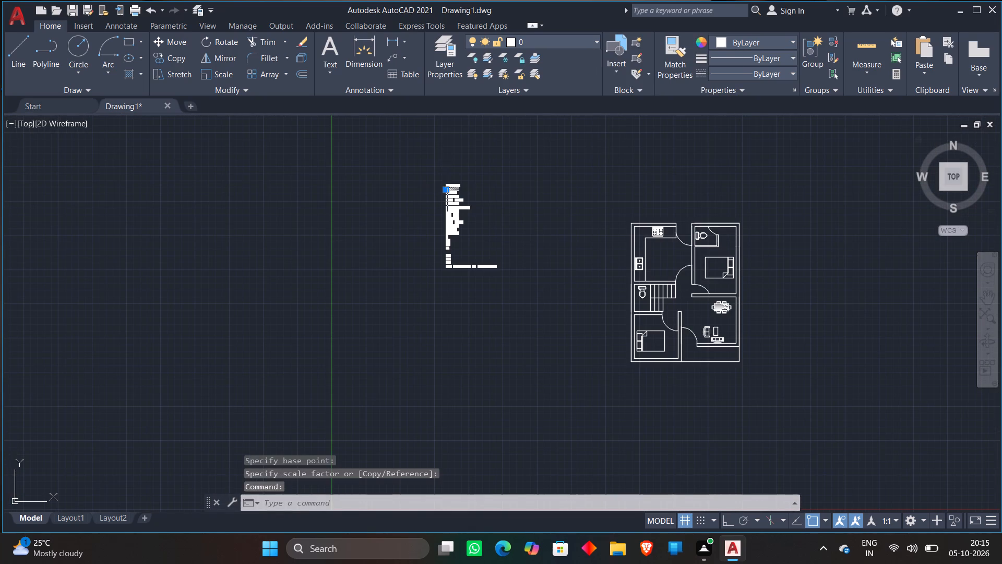
click(420, 151)
click(511, 312)
right_click(511, 312)
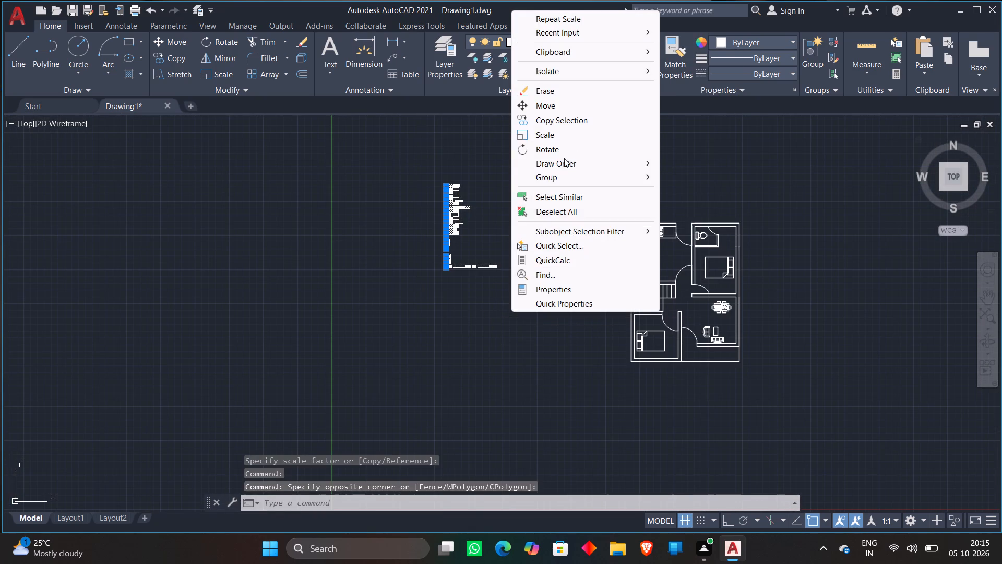
click(573, 140)
click(442, 276)
click(479, 359)
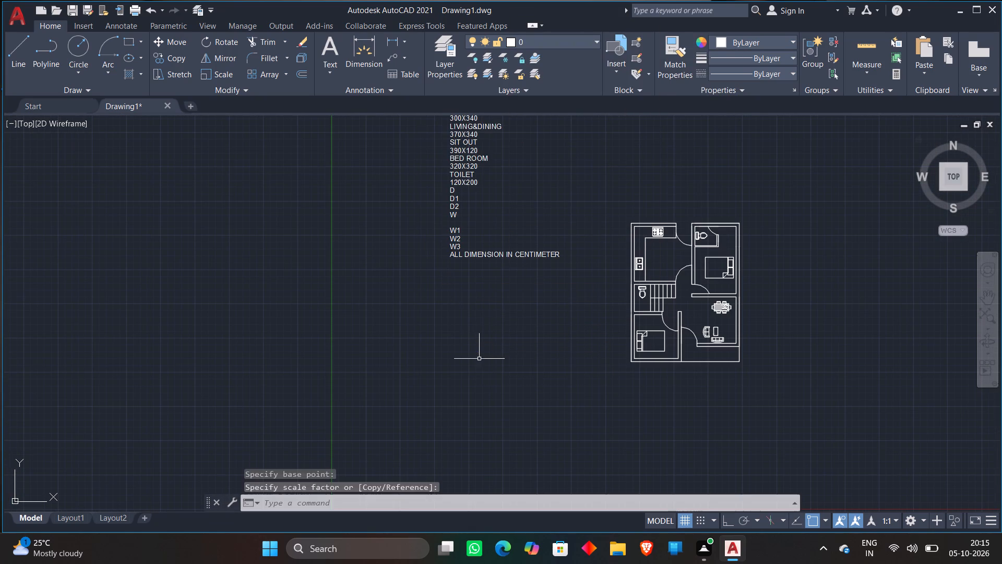
Move the whole list of text lines down and closer to the floor plan.
scroll(545, 228, down, 1)
click(446, 118)
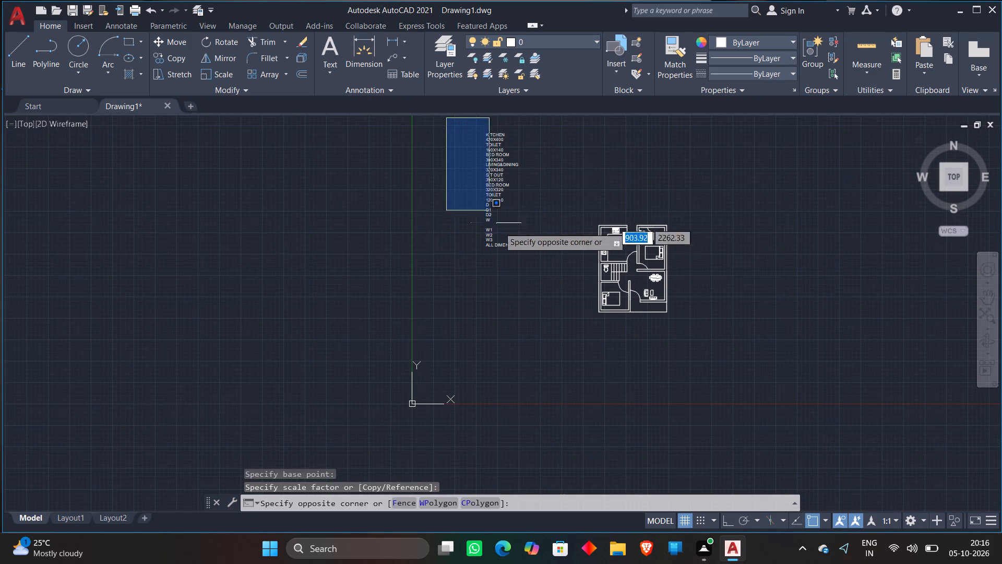
click(562, 285)
key(m)
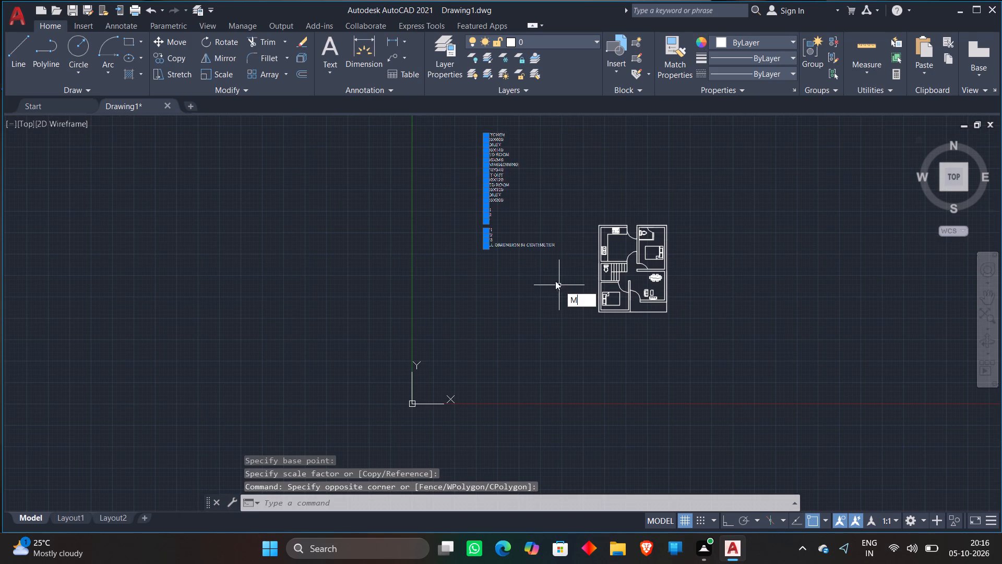
key(Return)
click(504, 231)
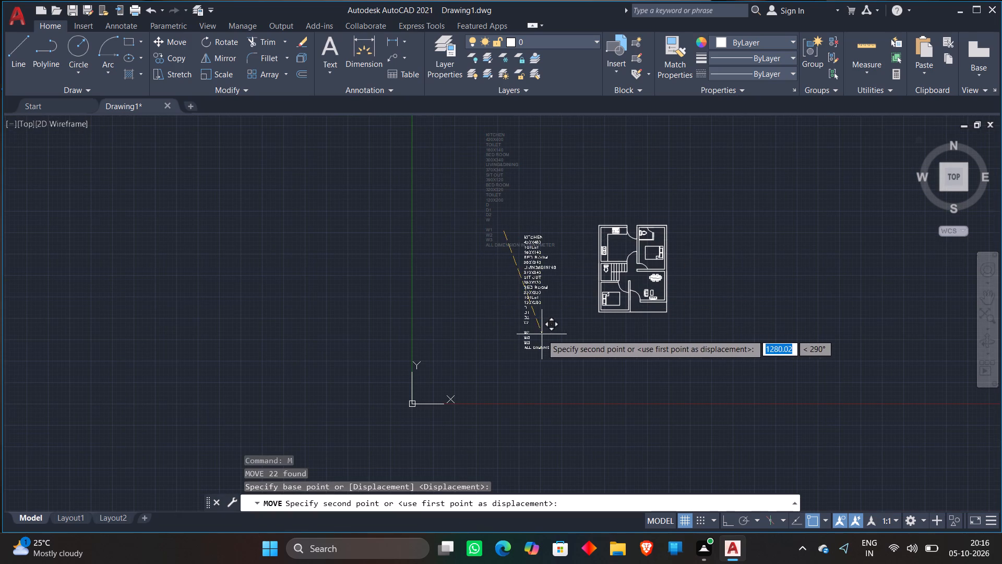
click(542, 334)
Move the KITCHEN and 420X400 text lines together into the kitchen of the floor plan.
scroll(540, 245, up, 2)
click(533, 229)
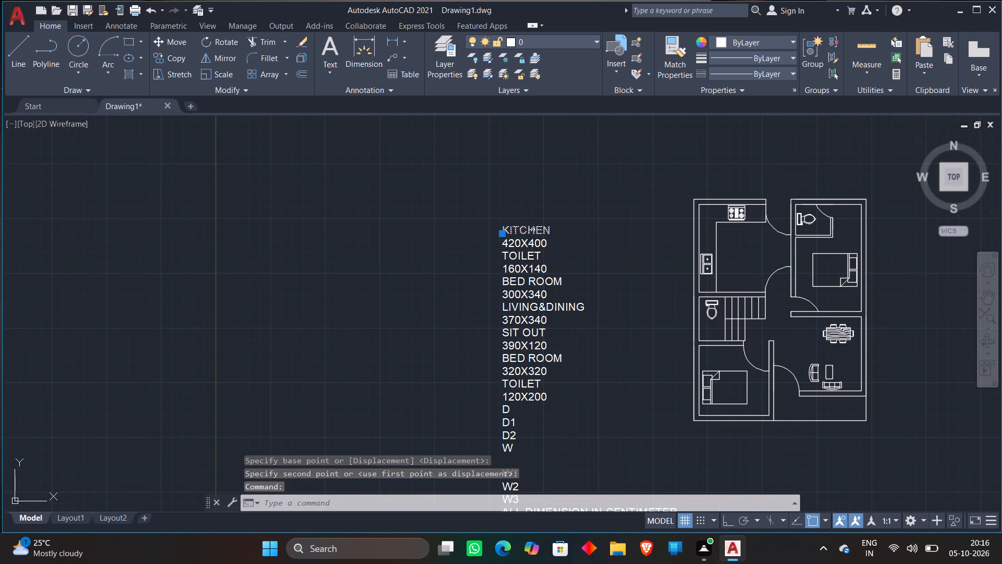
click(529, 244)
key(m)
key(Return)
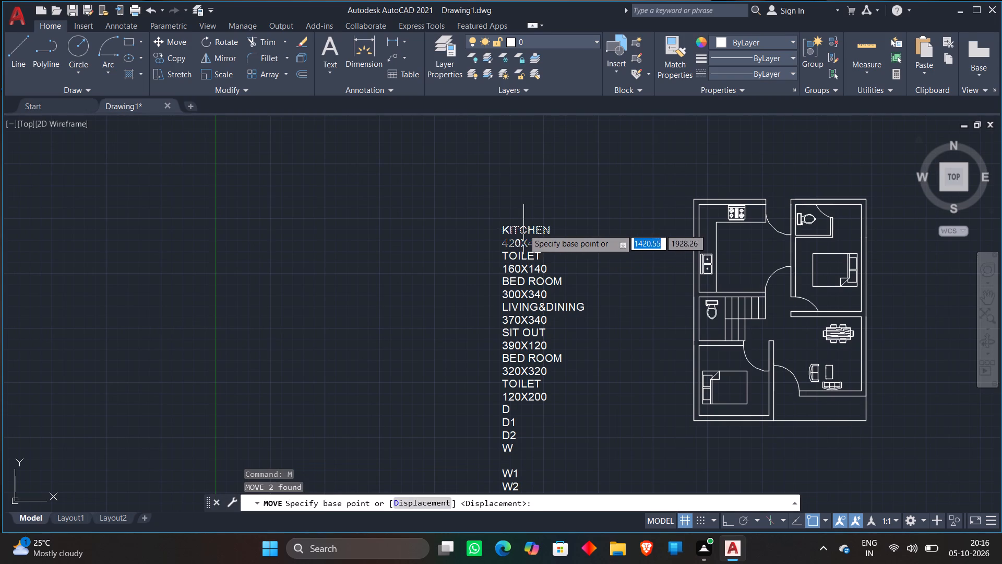
click(521, 229)
scroll(765, 234, up, 2)
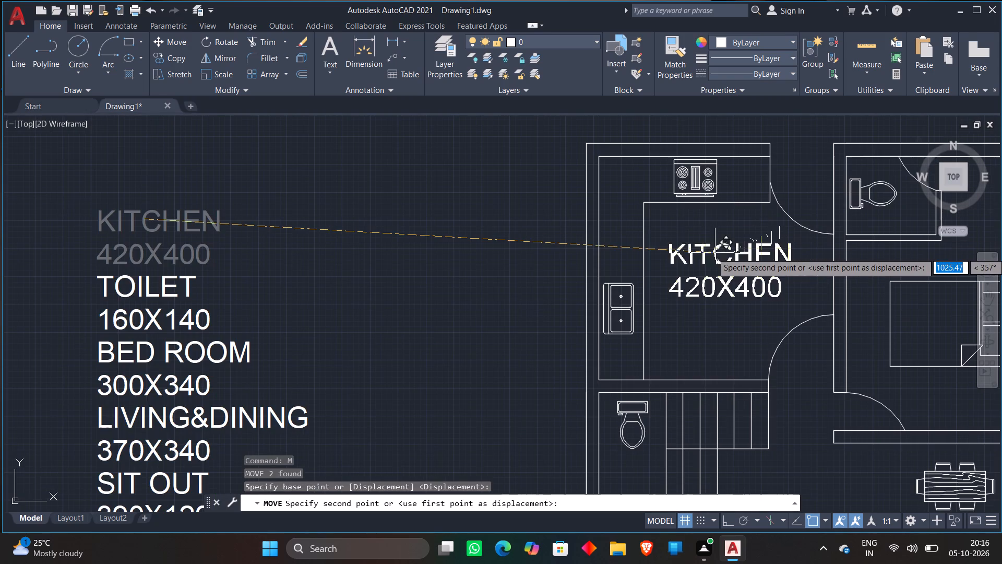
click(709, 257)
Scale down the KITCHEN and 420X400 labels together freehand so they fit the kitchen's open floor area.
scroll(746, 252, down, 1)
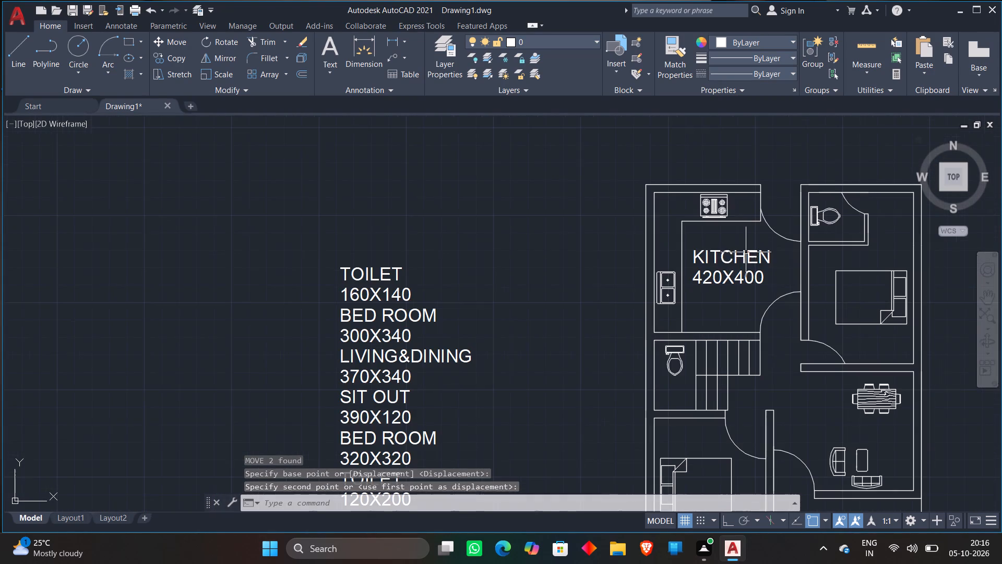
click(725, 260)
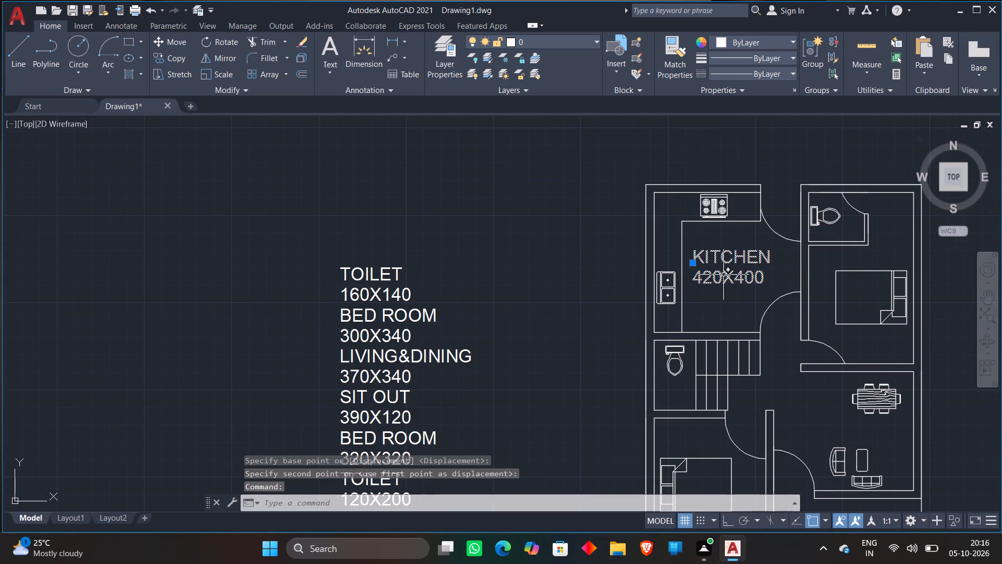
click(723, 275)
right_click(723, 275)
click(743, 355)
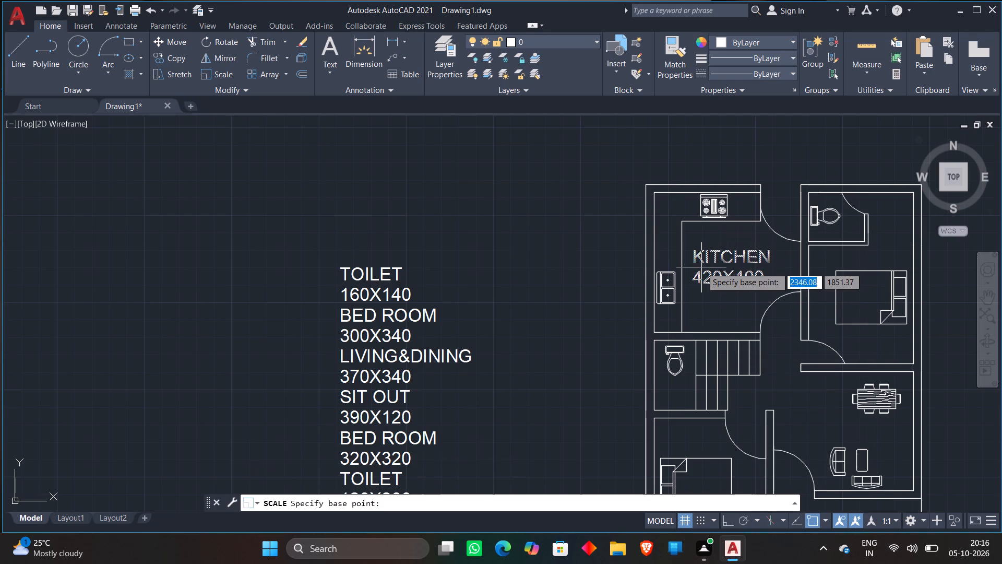
click(701, 267)
click(724, 285)
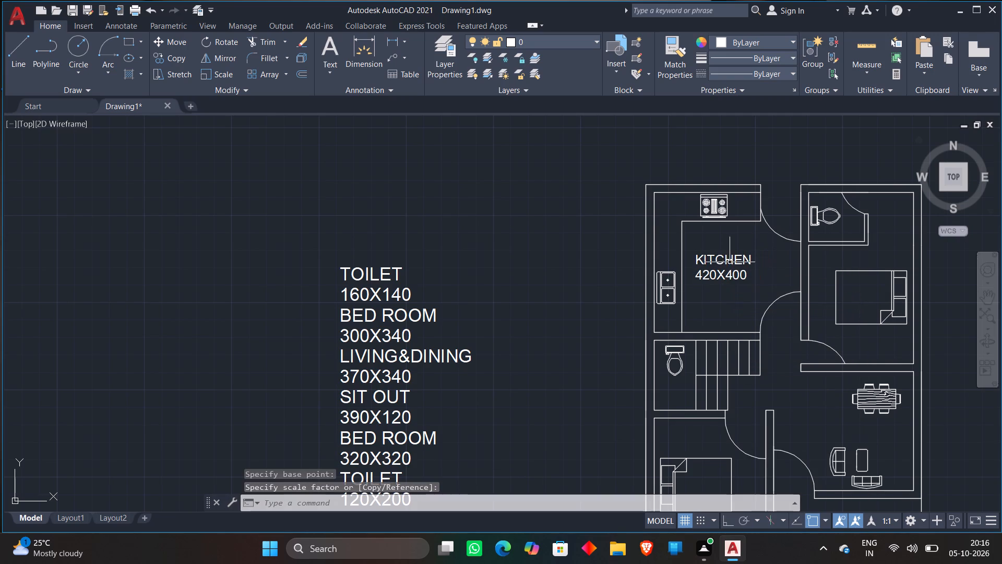
Move the TOILET and 160X140 text lines into the toilet beside the upper bedroom.
click(395, 276)
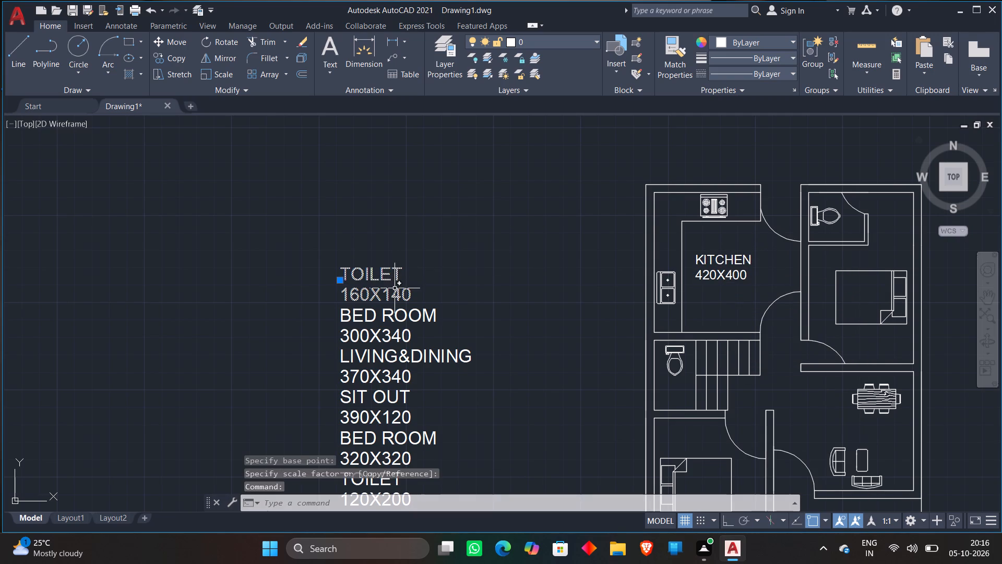
click(395, 289)
key(m)
key(Return)
click(395, 289)
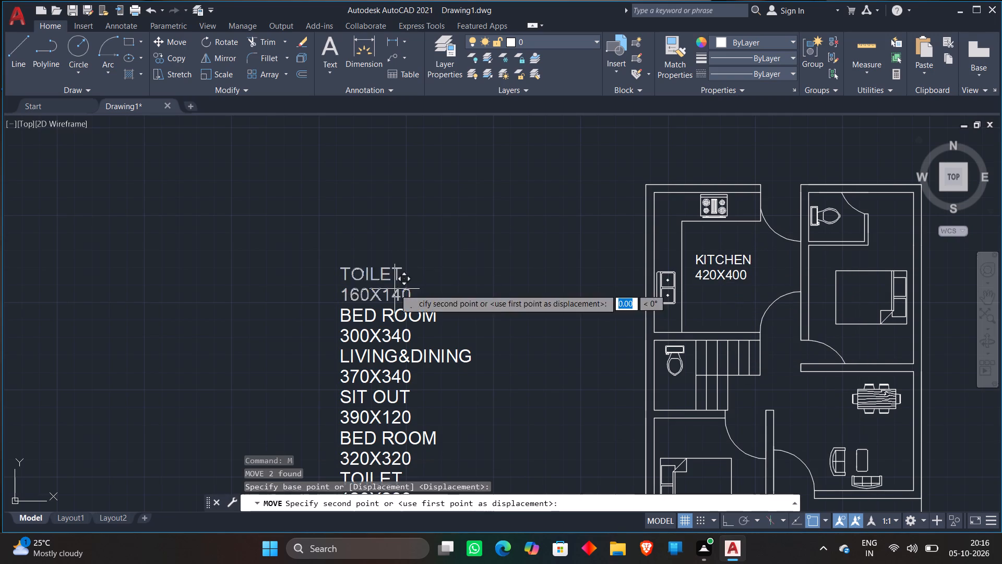
scroll(864, 230, up, 1)
click(856, 229)
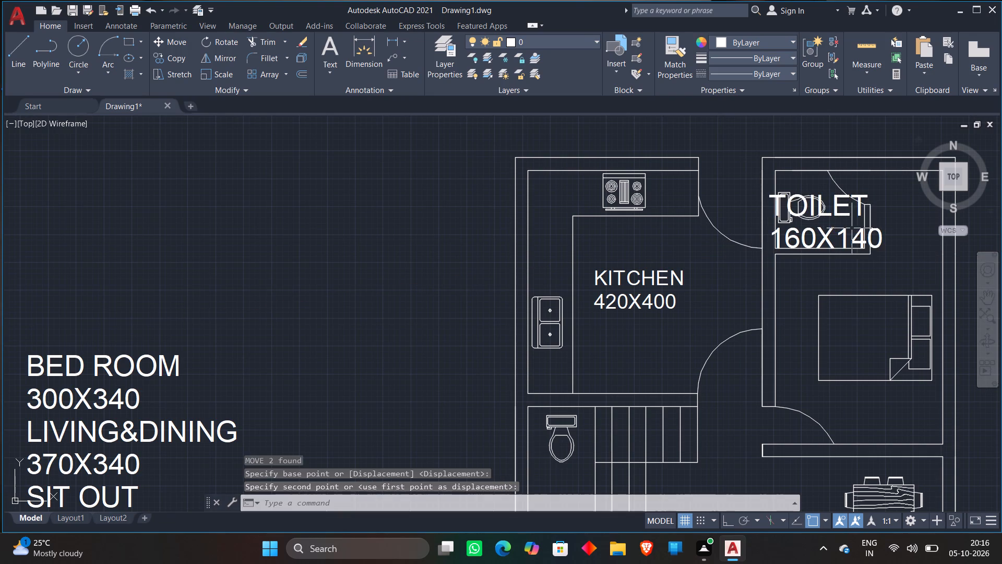
Scale down the TOILET and 160X140 labels together freehand so they fit below the toilet fixture.
click(831, 214)
click(820, 240)
right_click(820, 240)
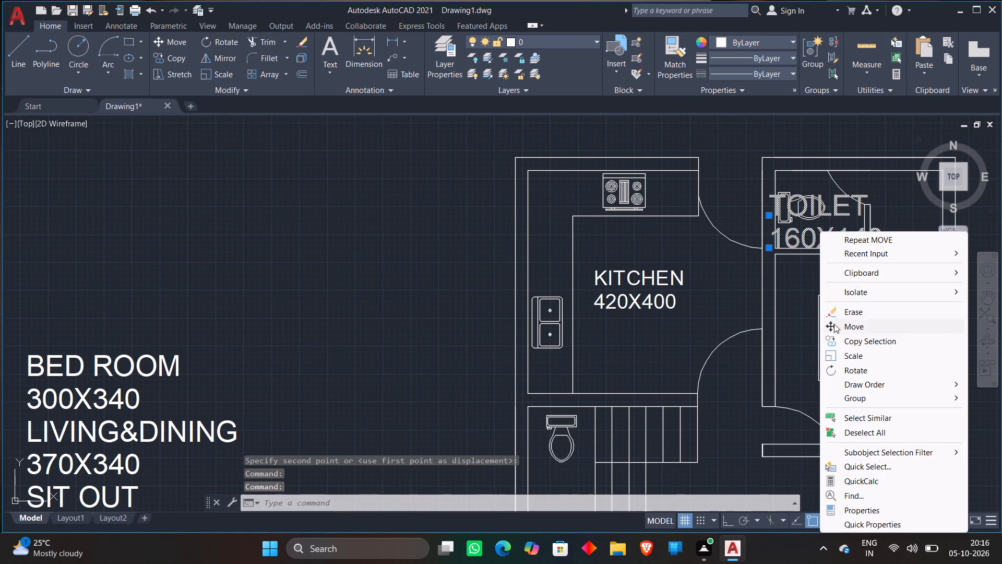
click(841, 356)
click(825, 239)
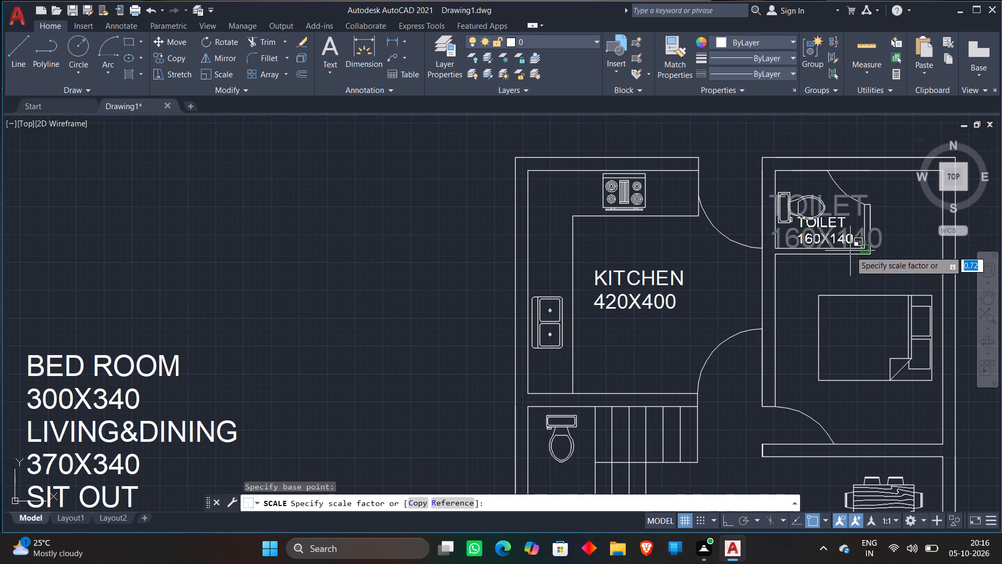
click(841, 250)
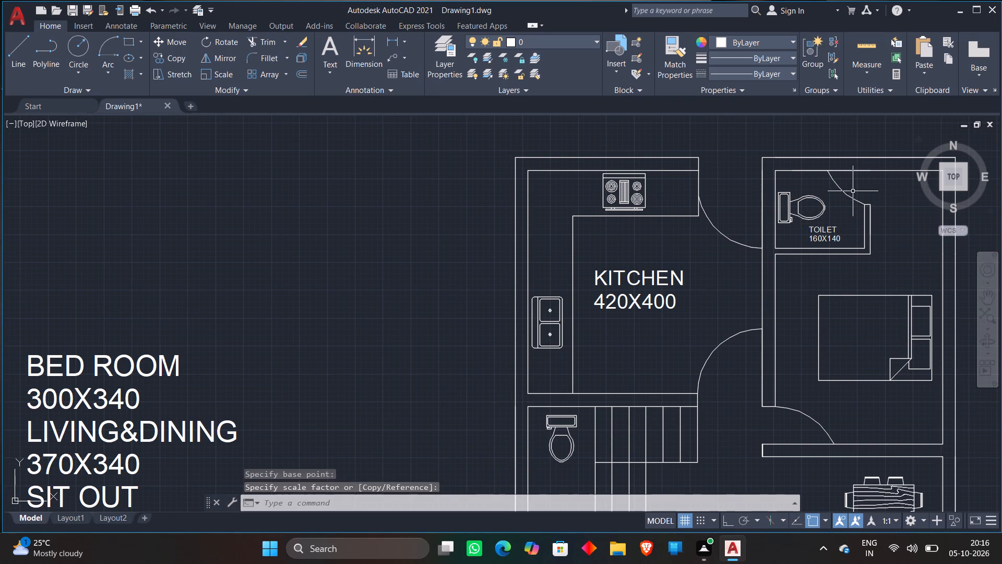
Move the BED ROOM and 300X340 text lines into the upper bedroom of the floor plan.
middle_drag(916, 243, 798, 179)
scroll(798, 179, down, 1)
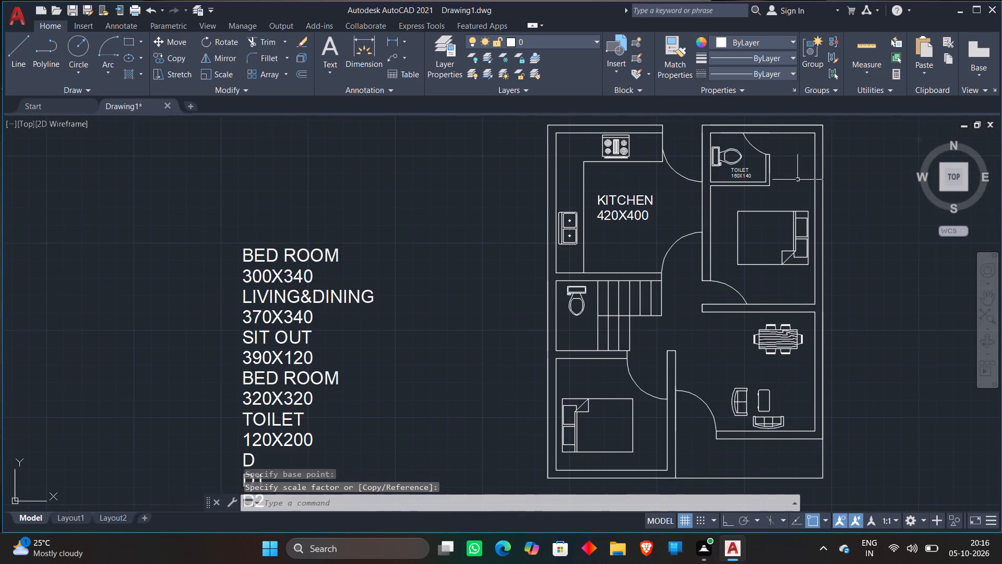
click(325, 249)
click(297, 275)
right_click(297, 275)
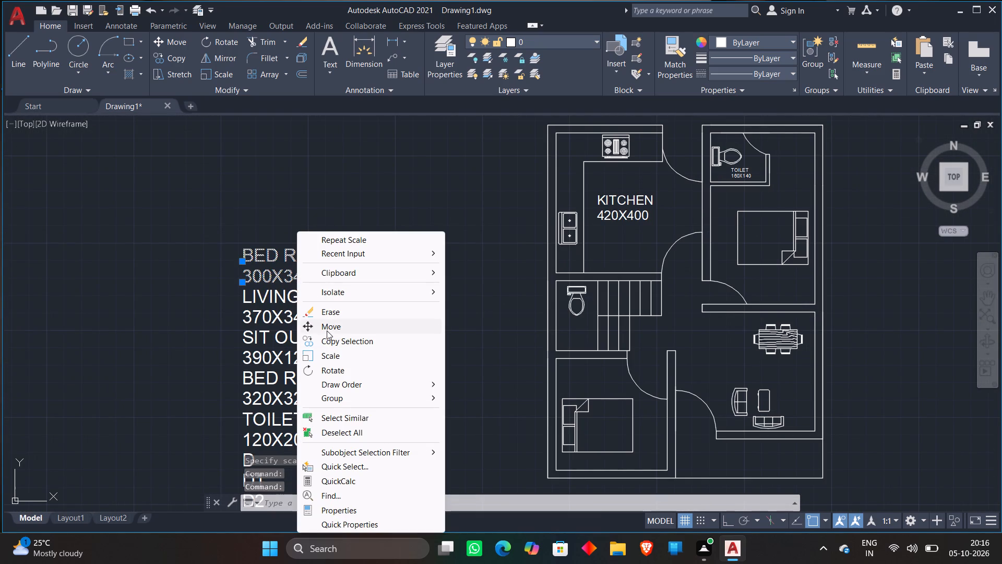
click(327, 330)
click(277, 261)
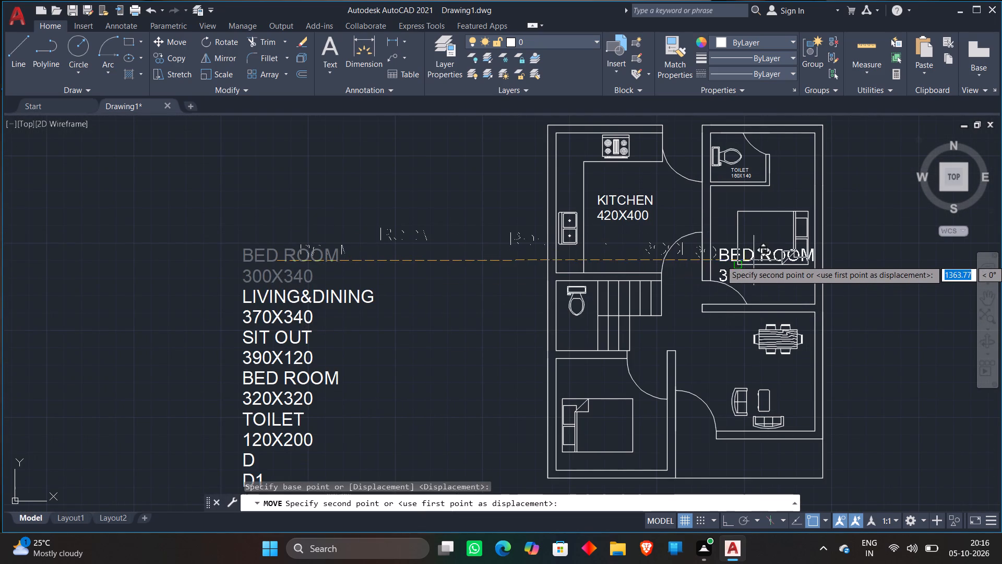
click(745, 250)
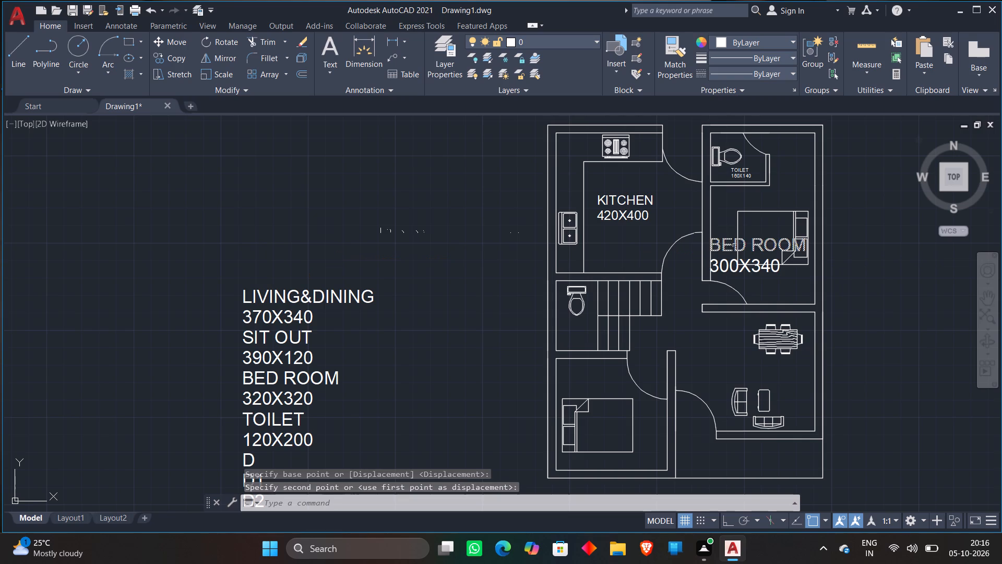
Scale down the BED ROOM and 300X340 labels together by a factor of about 0.61.
click(734, 246)
click(734, 268)
right_click(733, 265)
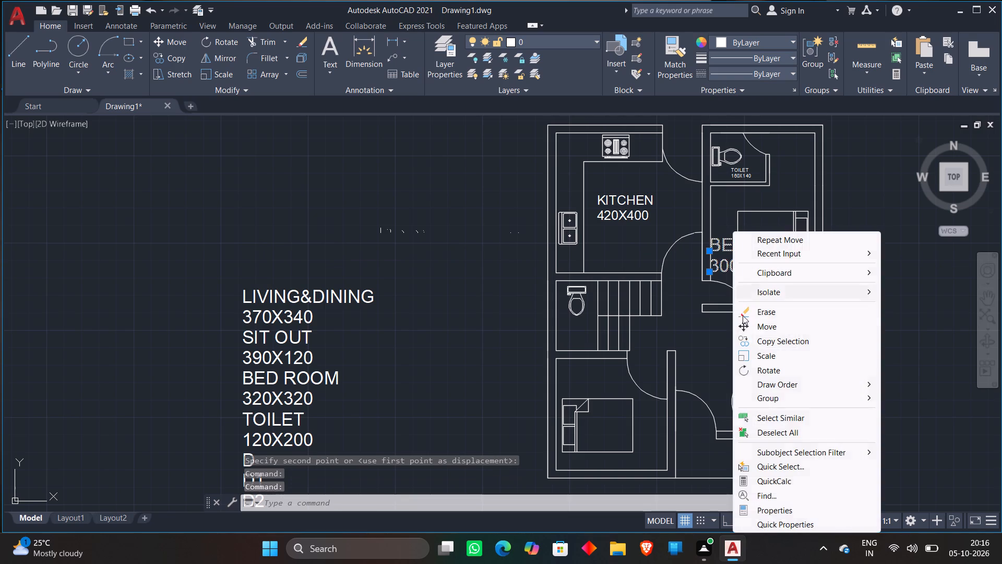
click(762, 357)
click(744, 275)
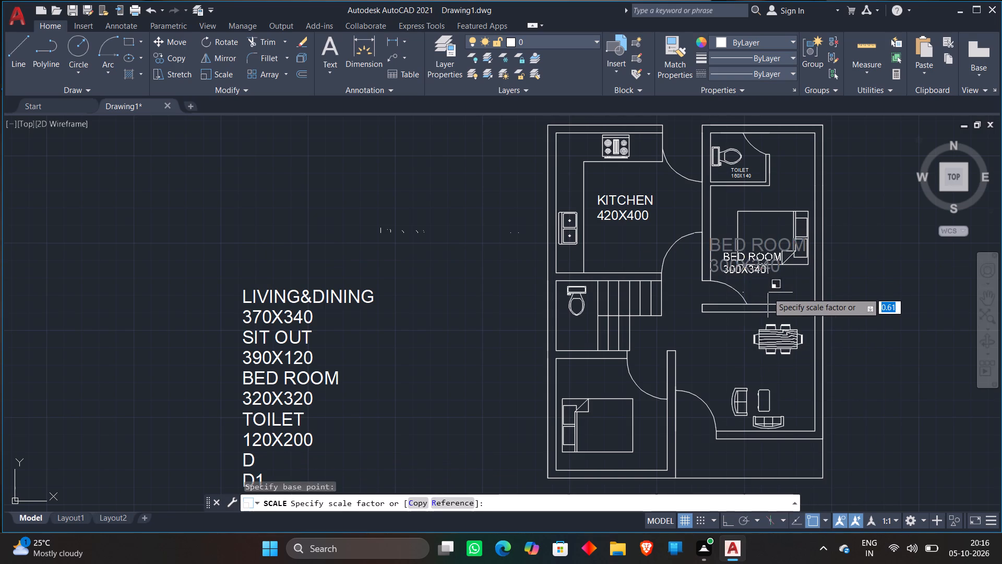
click(768, 292)
Move the BED ROOM and 300X340 labels into the clear space just below the bed.
click(751, 253)
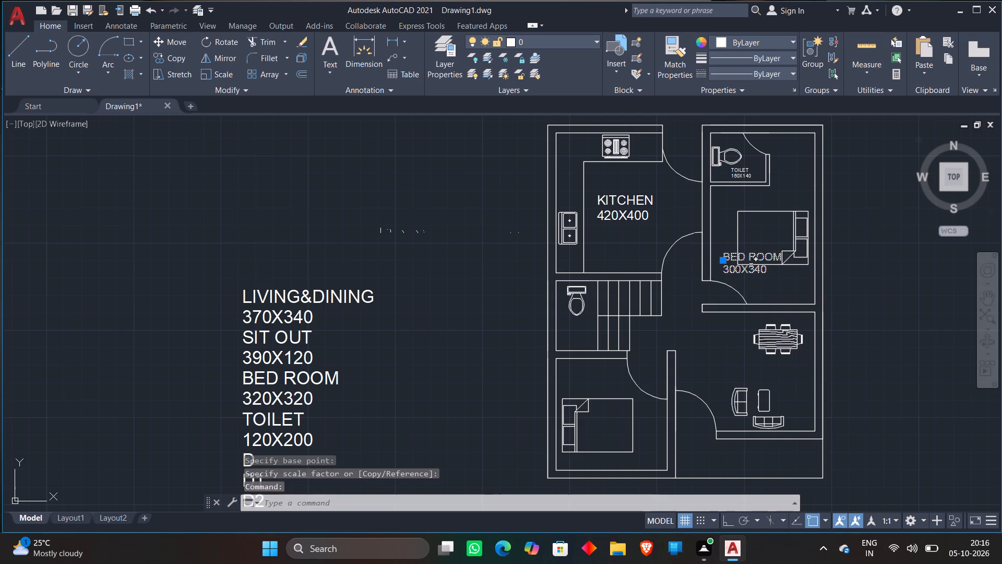
click(751, 269)
key(m)
key(Return)
click(751, 269)
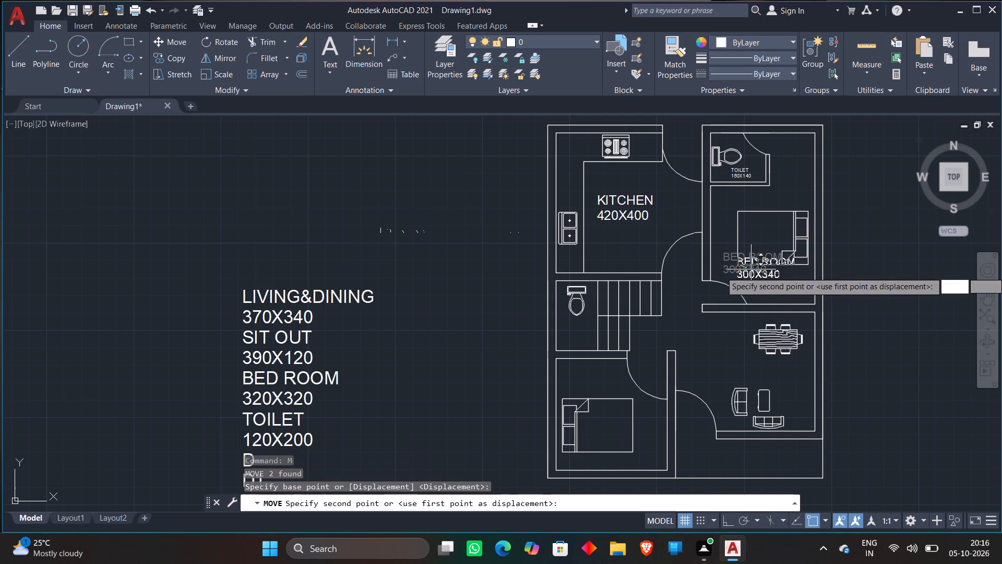
click(762, 285)
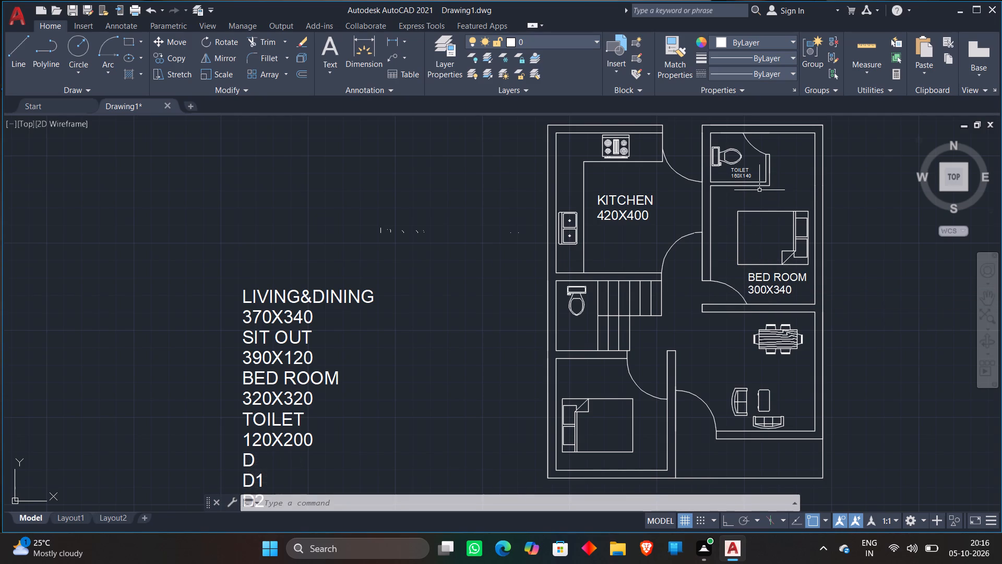
Move the LIVING&DINING and 370X340 text lines into the living and dining room, between the dining table and sofas.
click(312, 297)
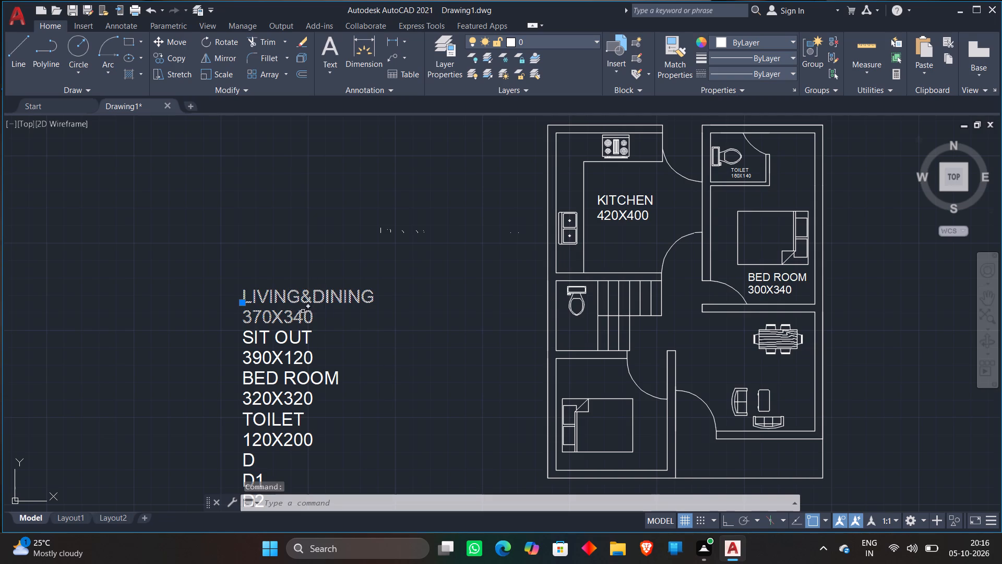
click(301, 316)
key(m)
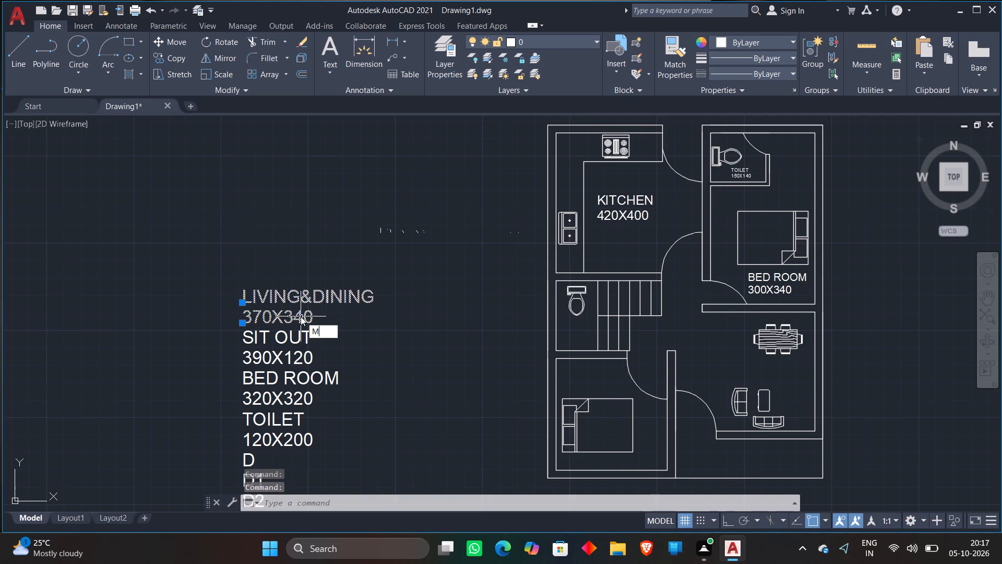
key(Return)
click(301, 316)
scroll(706, 369, up, 1)
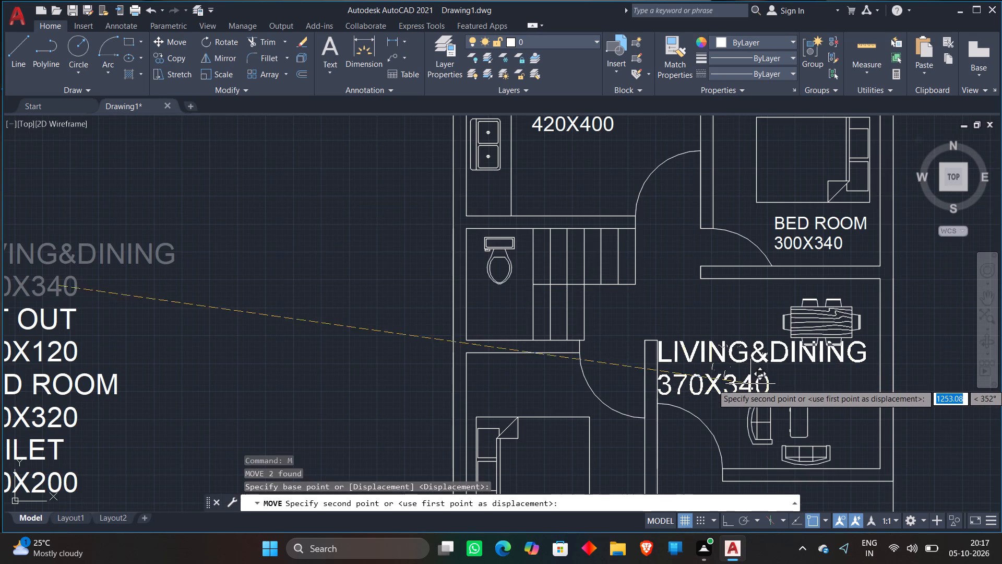
click(750, 384)
Scale down the LIVING&DINING and 370X340 labels together freehand to roughly half size, clear of the furniture.
click(743, 356)
click(741, 377)
click(742, 380)
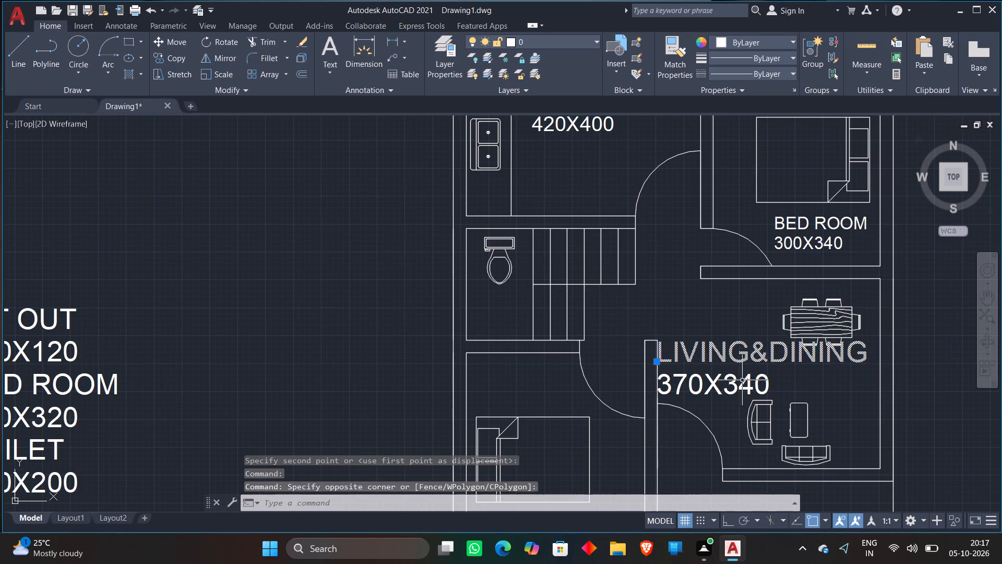
click(729, 383)
right_click(729, 383)
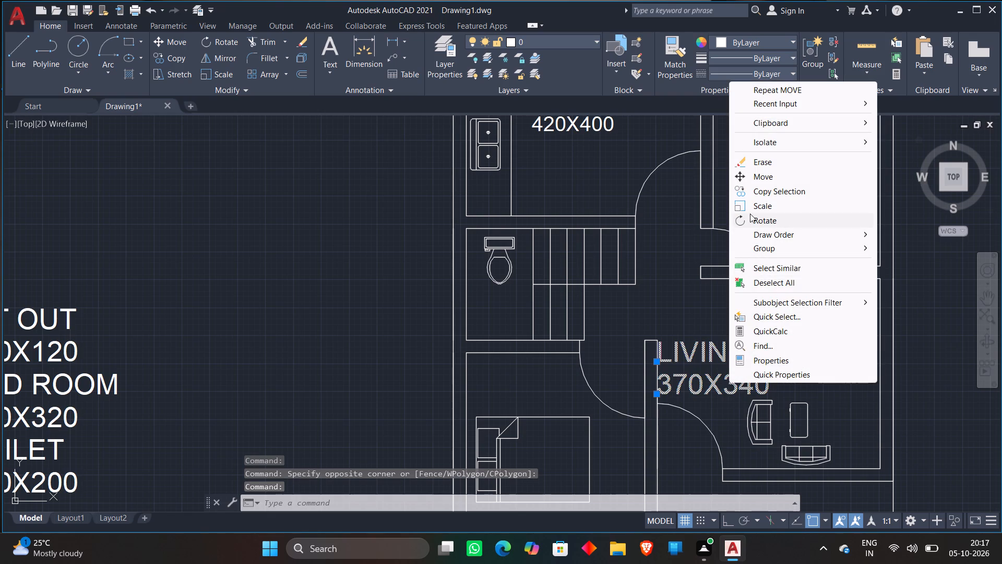
click(749, 211)
click(703, 359)
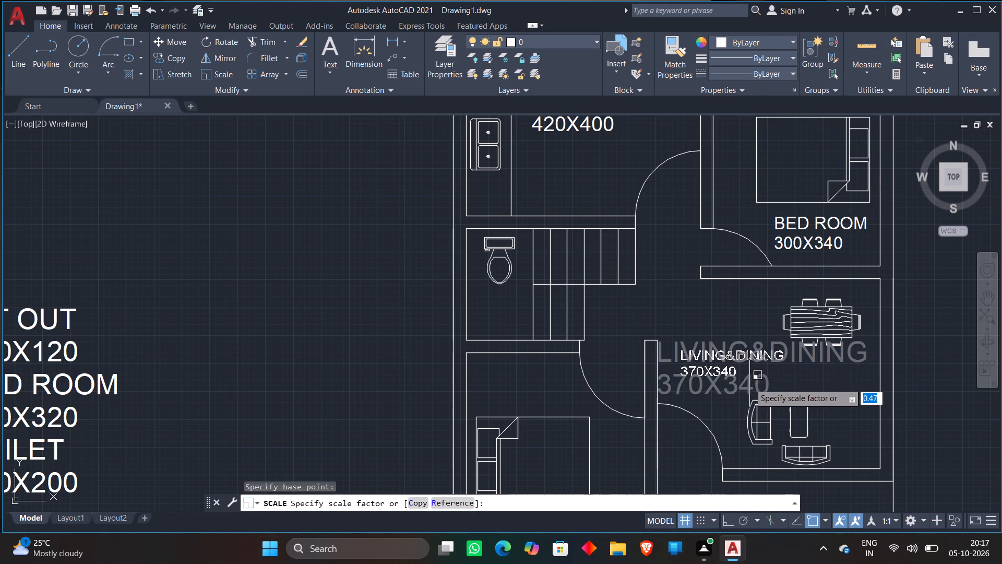
click(751, 383)
scroll(747, 318, down, 1)
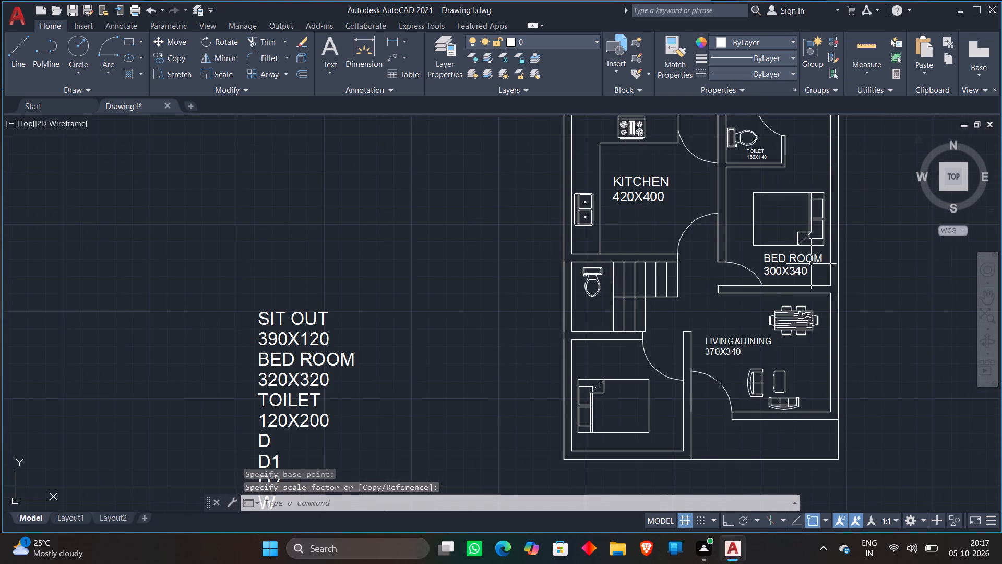
Move the SIT OUT and 390X120 text lines from the label list into the sit-out area below the living room.
scroll(741, 320, down, 1)
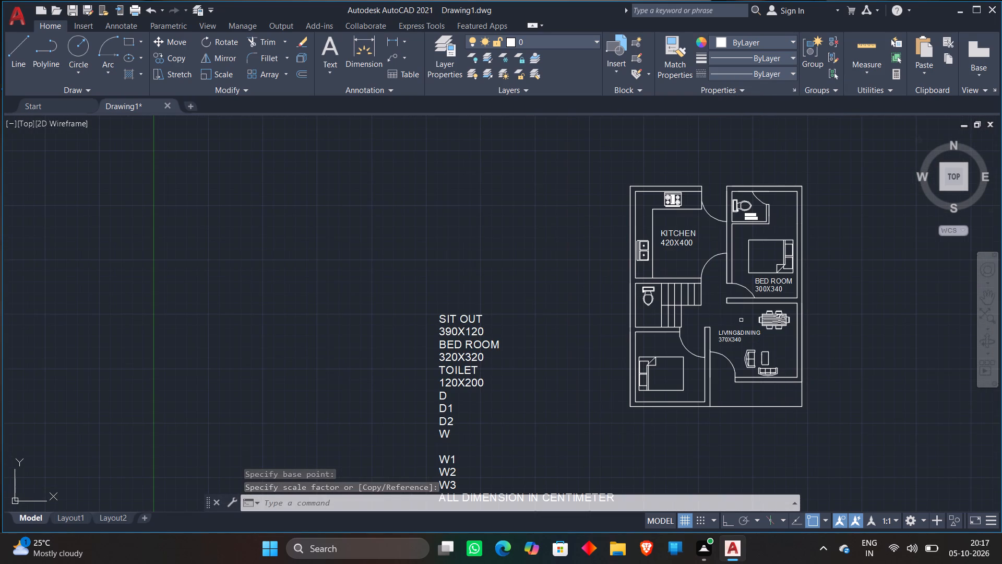
click(474, 319)
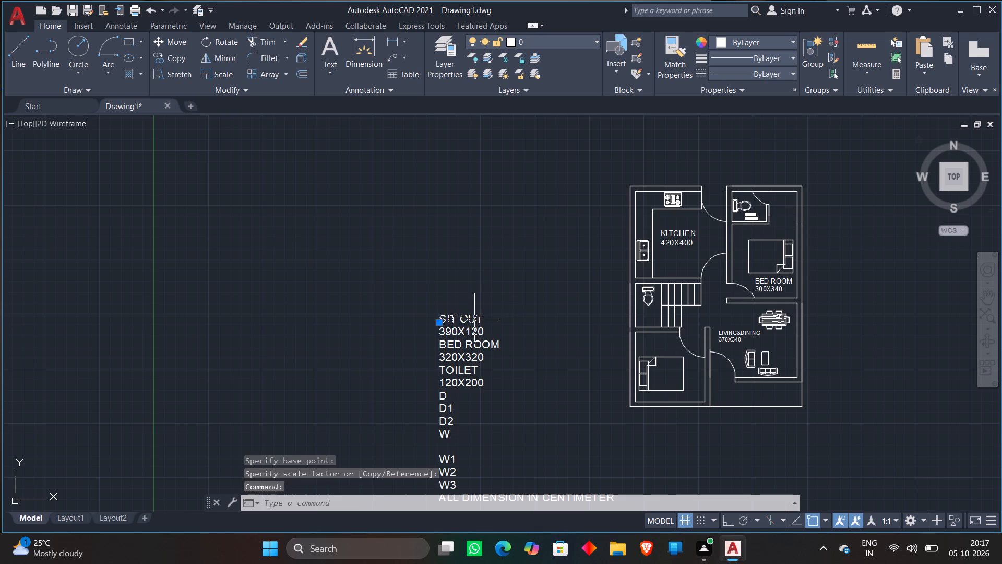
click(471, 330)
right_click(474, 325)
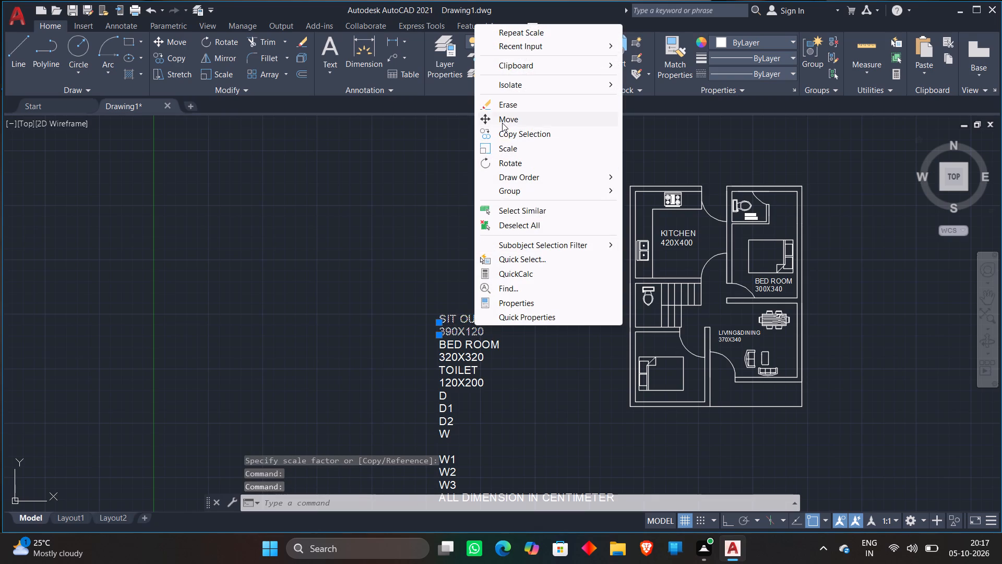
click(502, 122)
click(458, 313)
scroll(816, 369, up, 2)
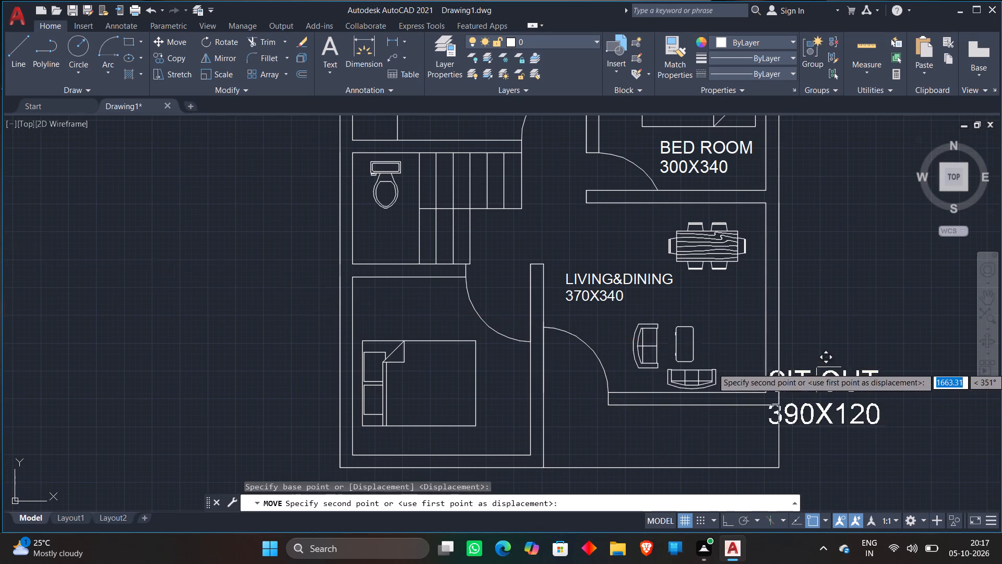
click(617, 397)
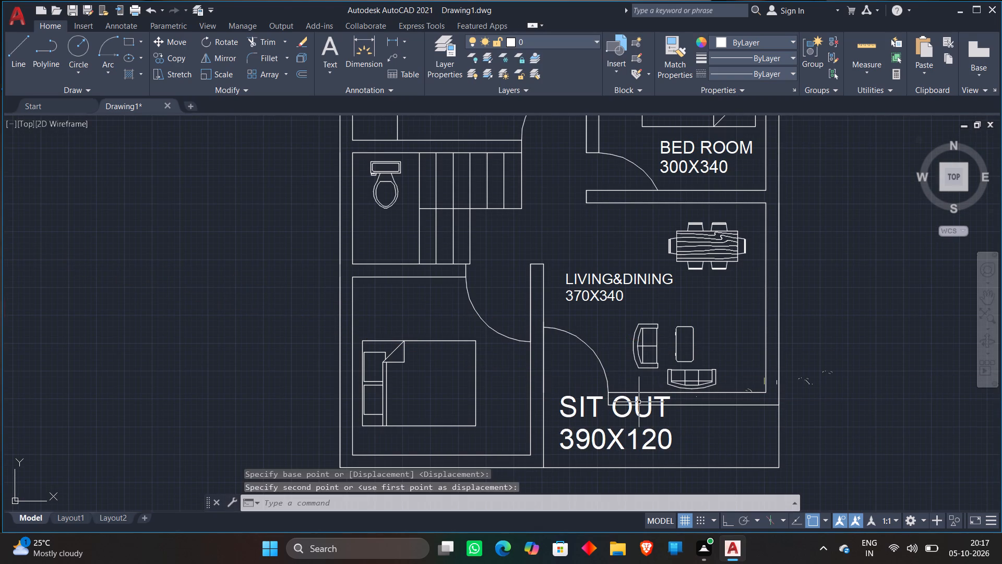
Match the properties of the LIVING&DINING label onto the SIT OUT and 390X120 text lines.
key(m)
key(a)
key(Return)
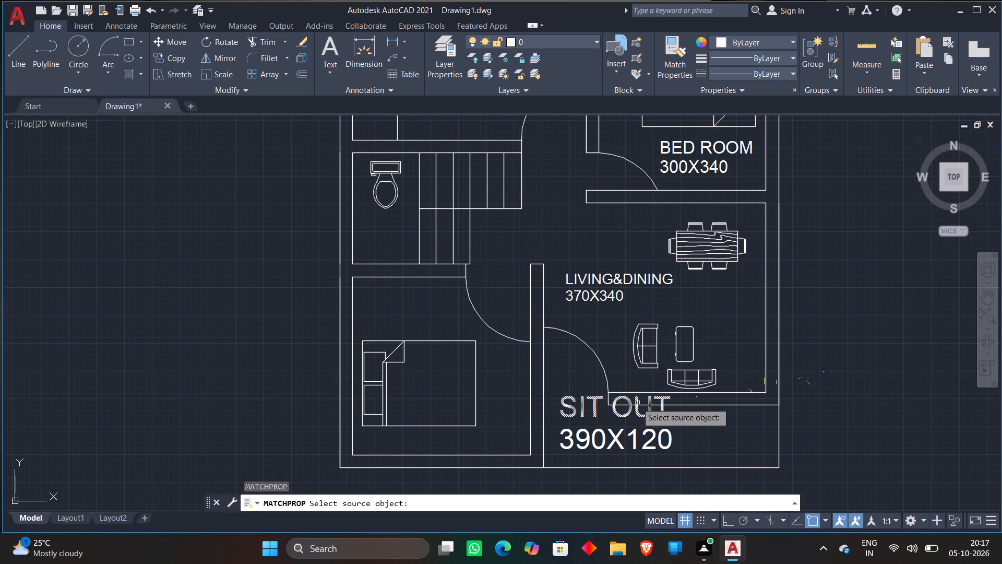
click(594, 288)
click(601, 279)
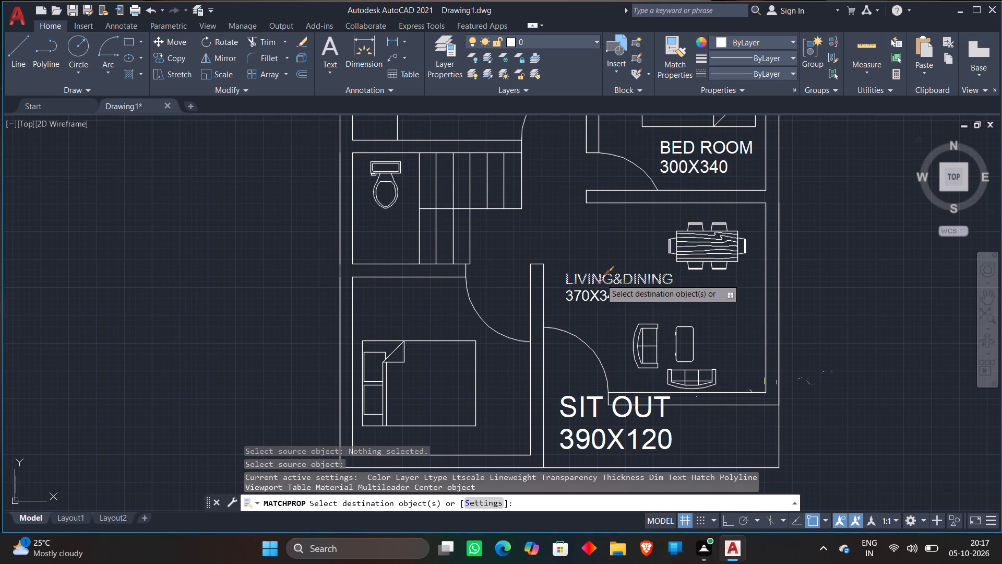
click(594, 404)
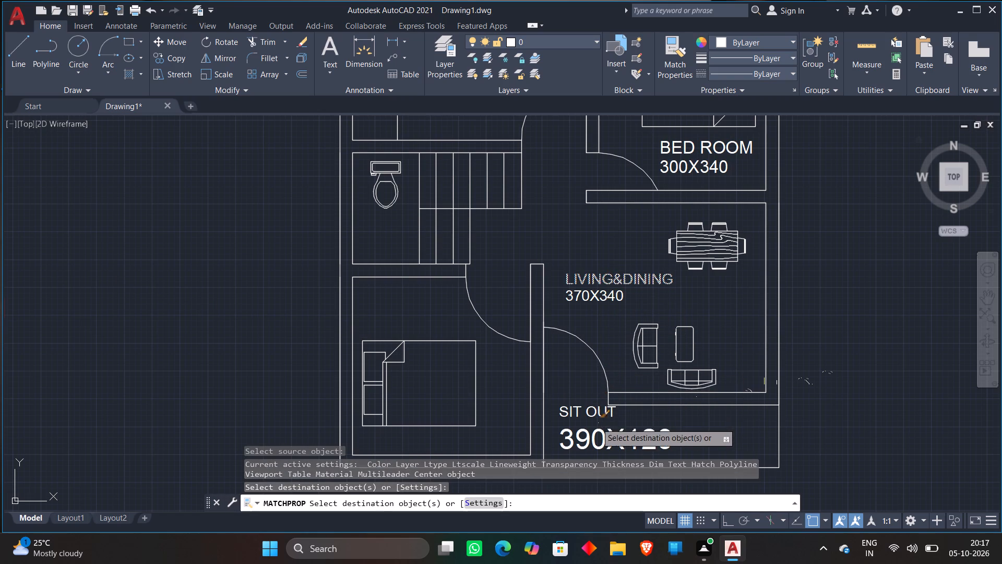
click(593, 434)
key(Escape)
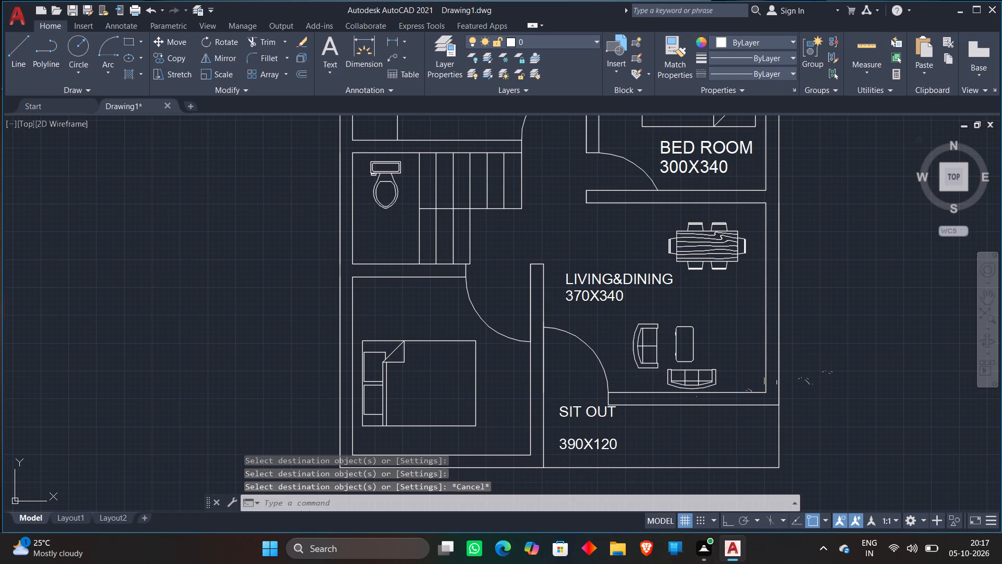
Move the SIT OUT and 390X120 labels together away from the bedroom wall, toward the middle of the sit-out.
click(590, 411)
click(589, 445)
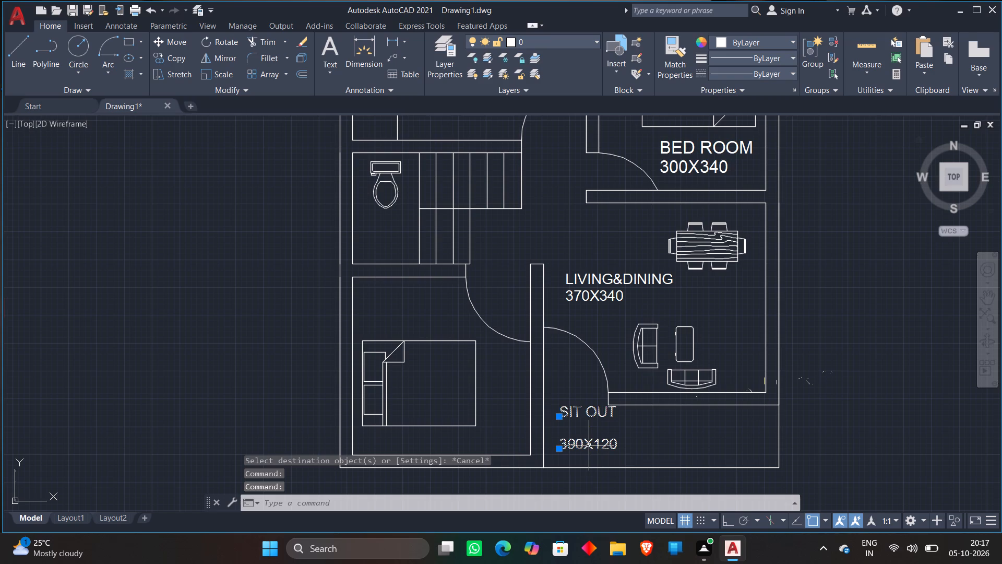
key(m)
key(Return)
click(588, 435)
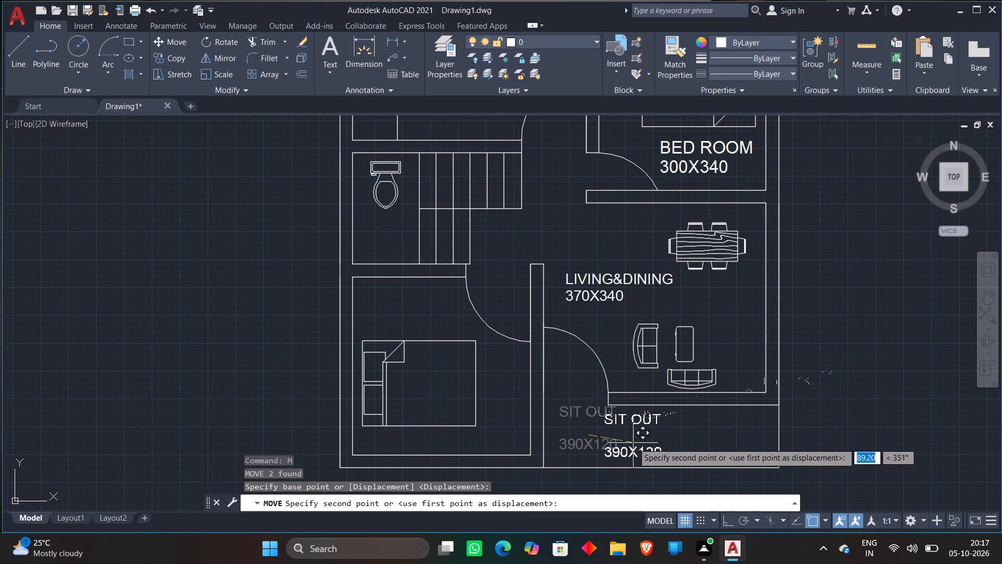
click(633, 443)
Move the SIT OUT label down so it sits closely above the 390X120 label.
click(635, 422)
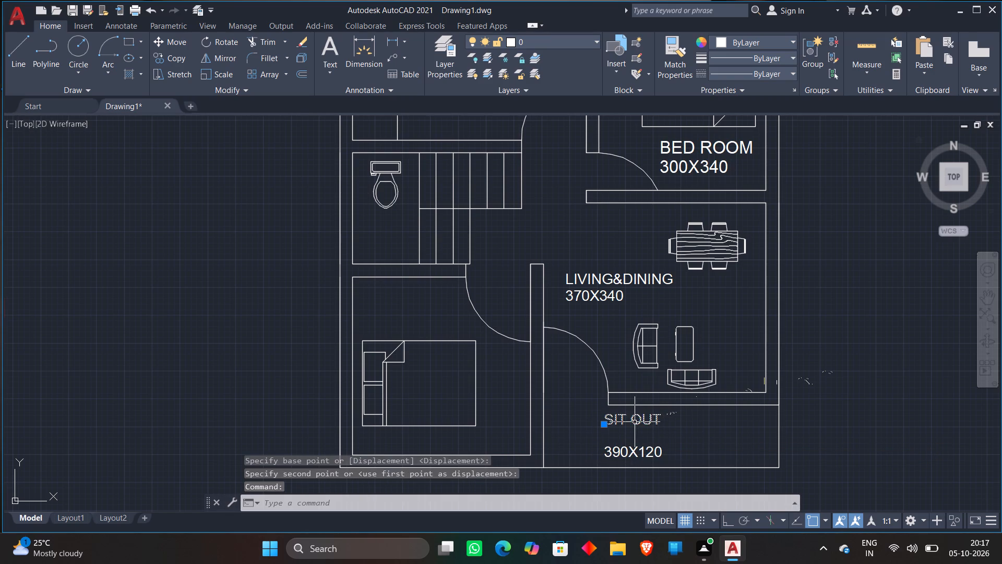
key(m)
key(Return)
click(635, 422)
click(639, 434)
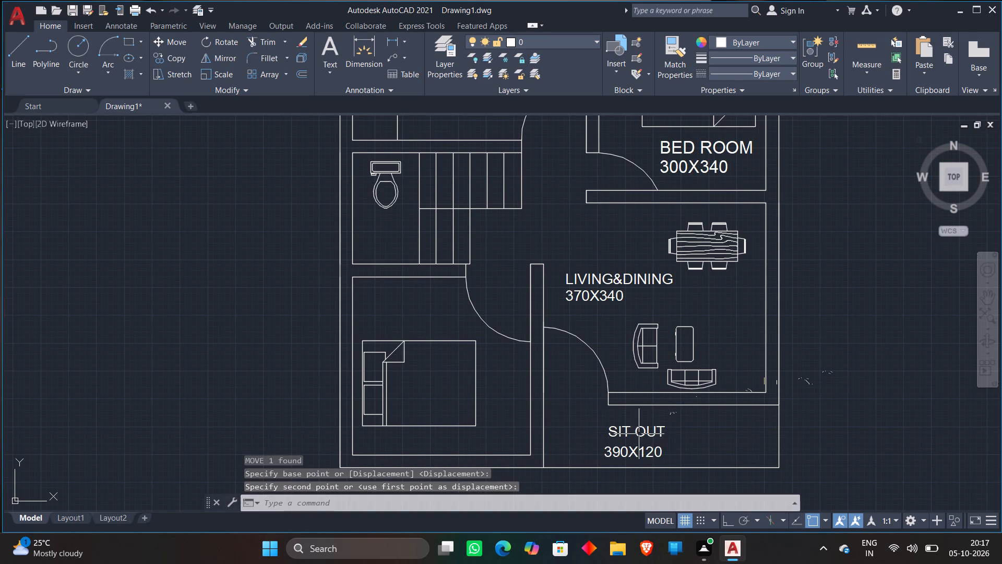
Move the SIT OUT and 390X120 labels together to the centre of the sit-out area.
click(645, 433)
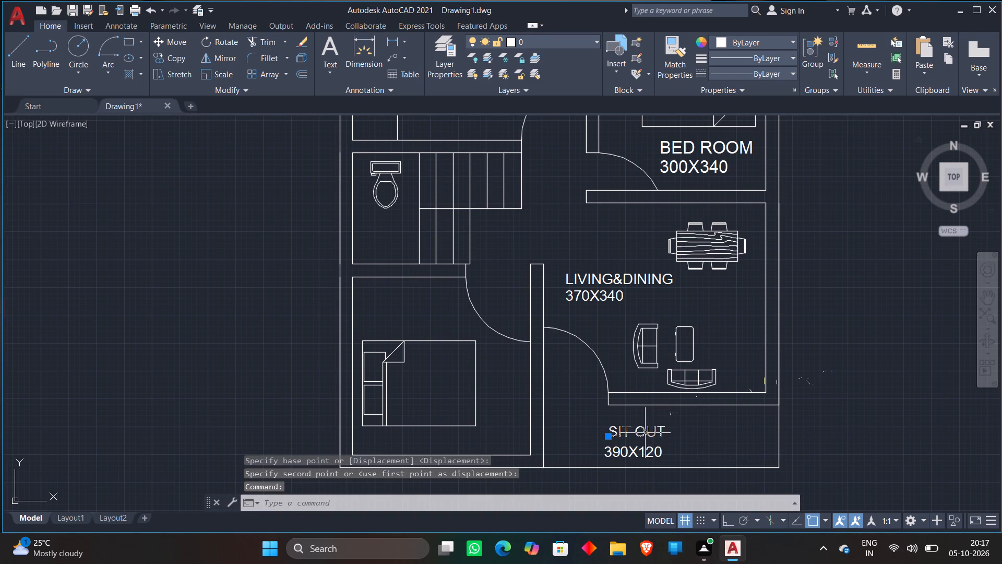
click(642, 453)
key(m)
key(Return)
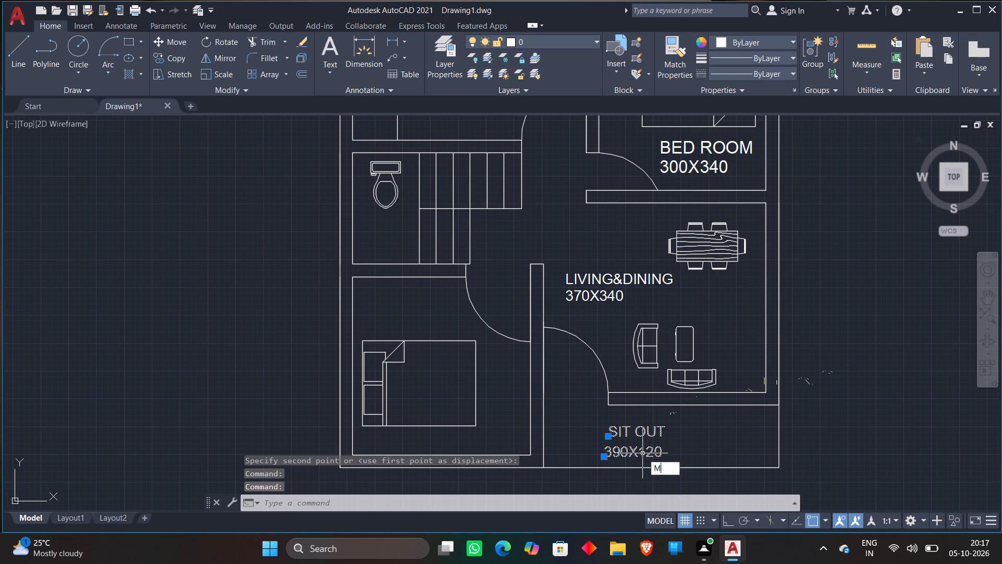
click(642, 452)
click(670, 449)
Move the BED ROOM and 320X320 text lines from the label list into the bedroom beside the sit-out.
scroll(673, 356, down, 1)
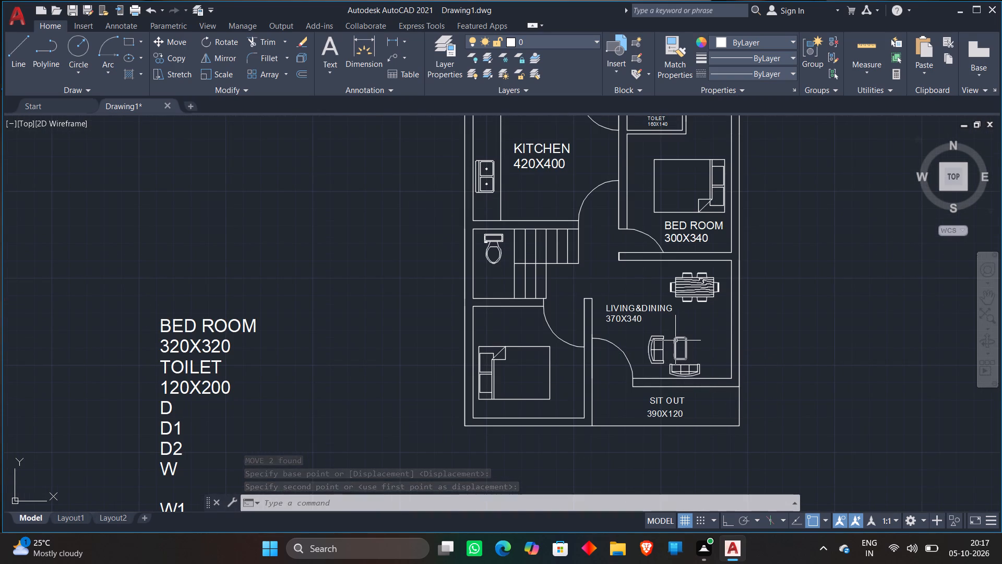
click(210, 324)
click(212, 343)
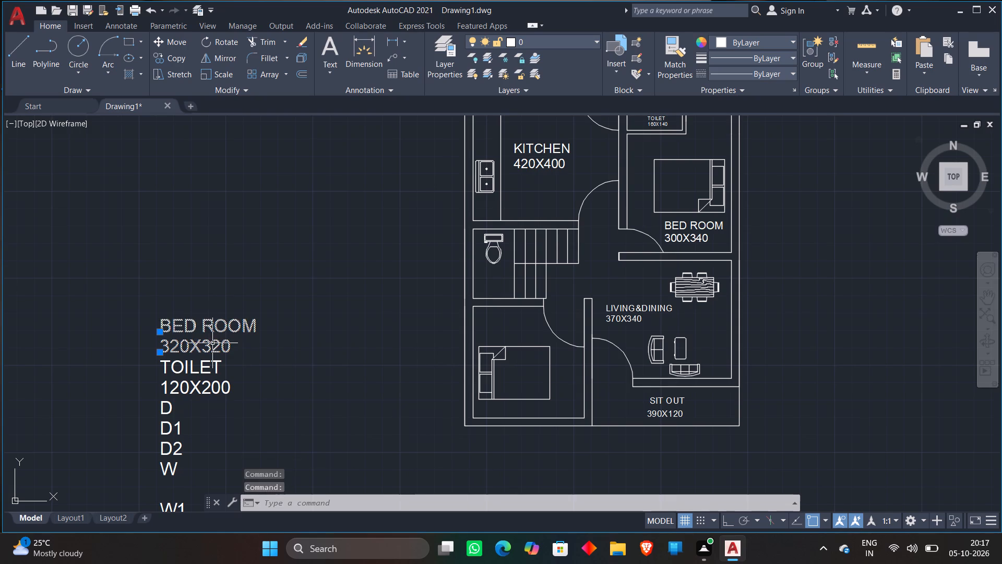
right_click(336, 322)
click(407, 116)
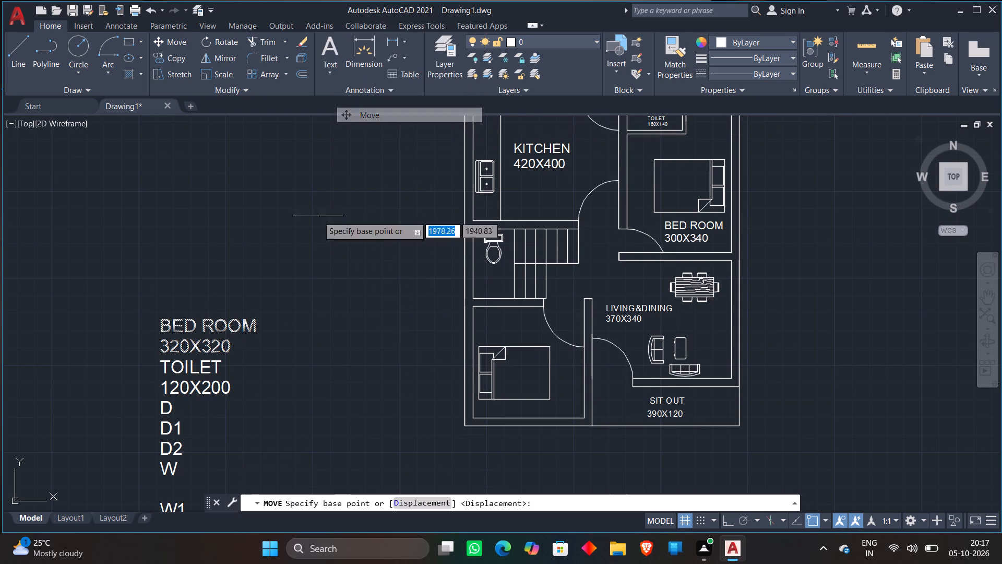
click(234, 349)
scroll(602, 389, up, 2)
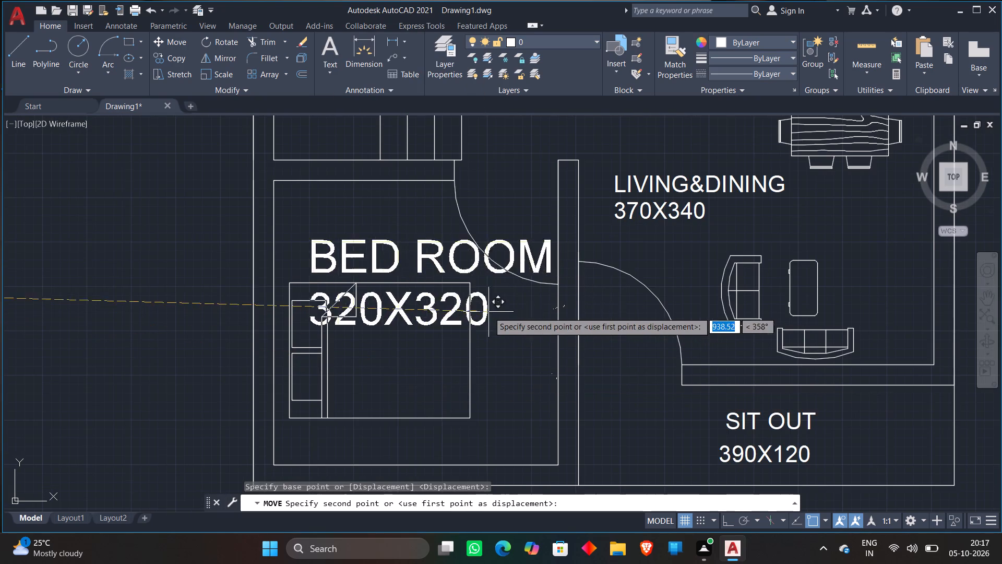
click(485, 280)
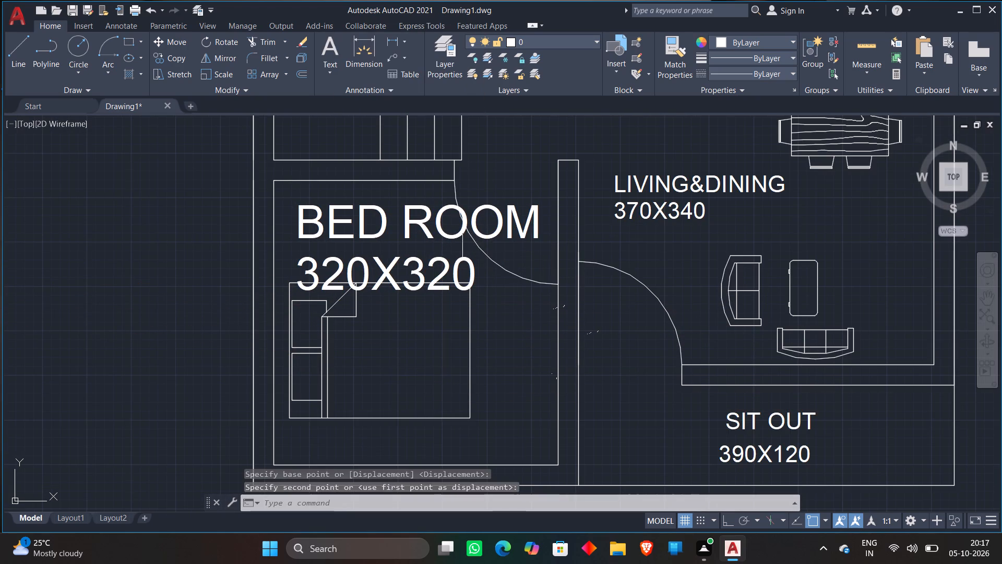
Scale down the BED ROOM and 320X320 labels together freehand to roughly half size.
click(462, 232)
click(463, 258)
right_click(463, 257)
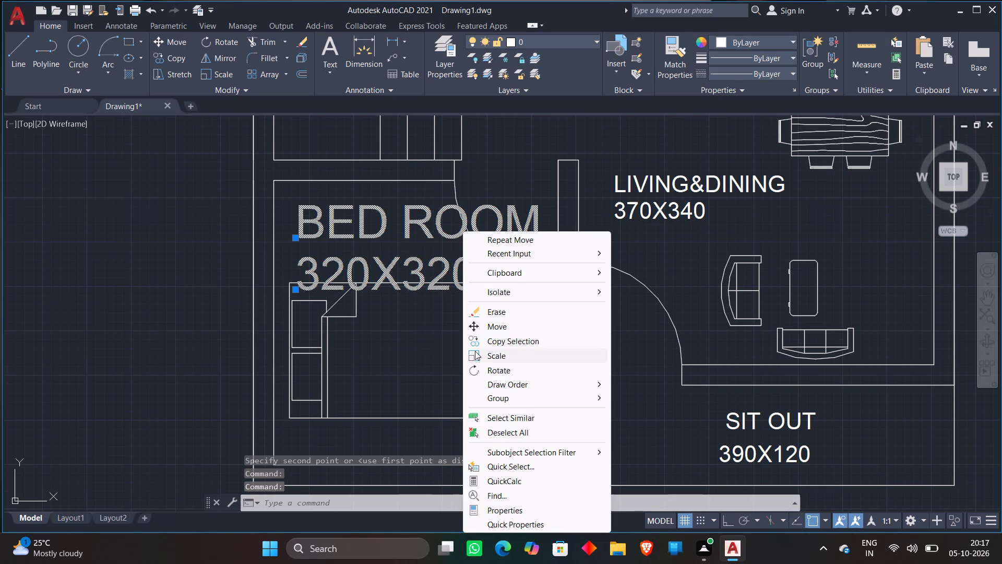
click(475, 351)
click(460, 265)
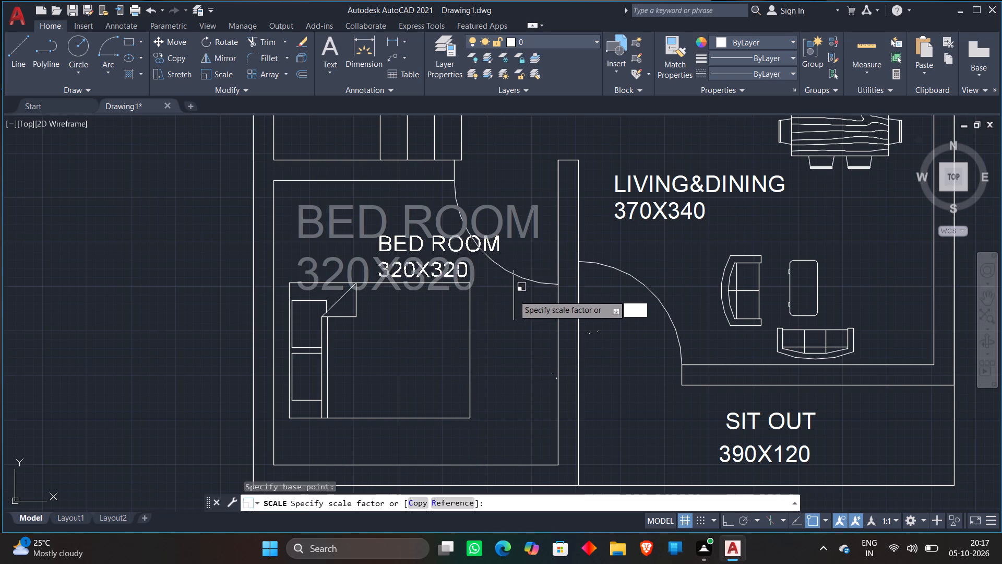
click(514, 295)
Move the BED ROOM and 320X320 labels into the clear space above the bed, away from the door swing.
click(465, 243)
click(451, 276)
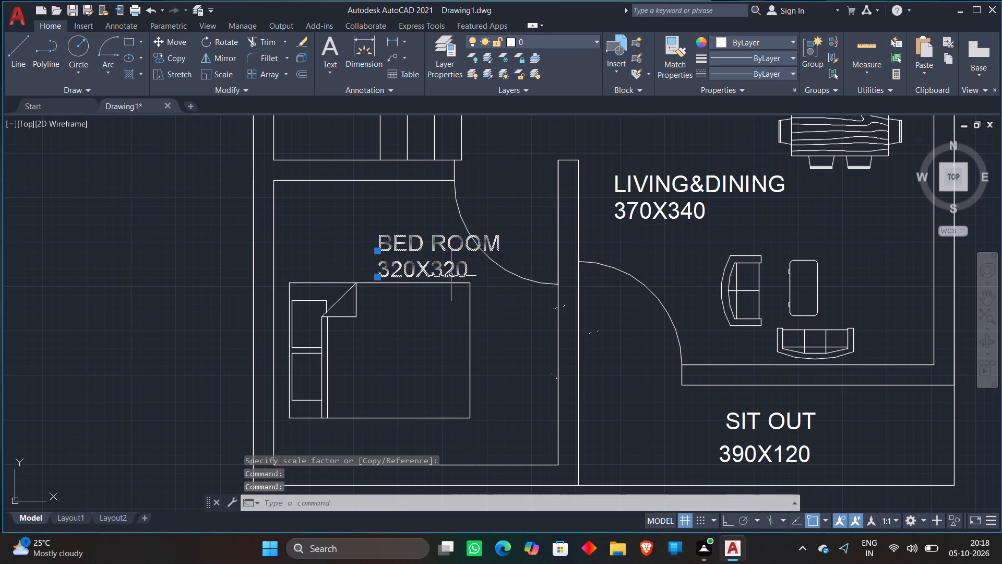
key(m)
key(Return)
click(451, 276)
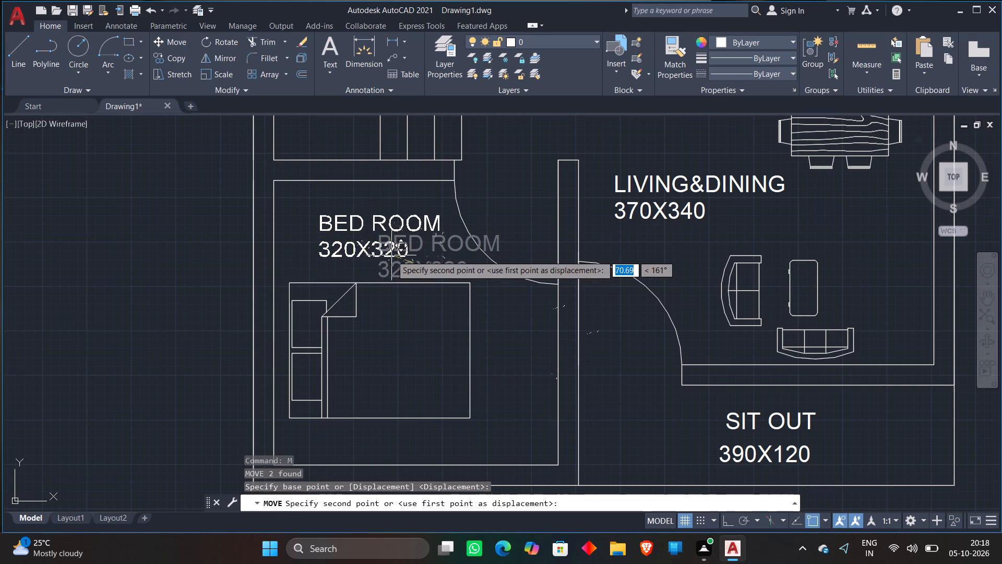
click(391, 255)
Move the TOILET and 120X200 text lines from the label list into the toilet beside the staircase, near the WC.
scroll(350, 248, down, 1)
scroll(213, 241, down, 2)
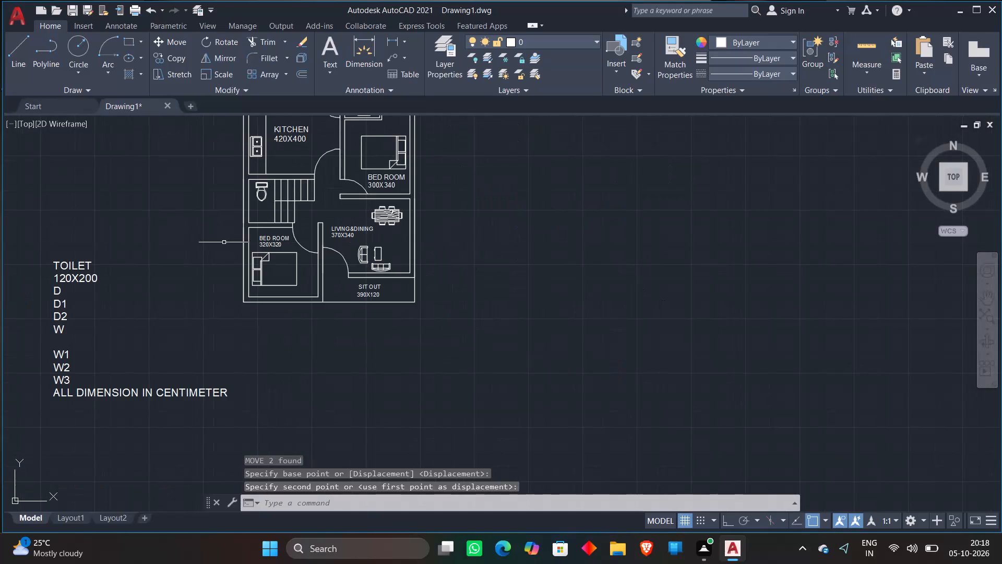
middle_drag(481, 227, 581, 263)
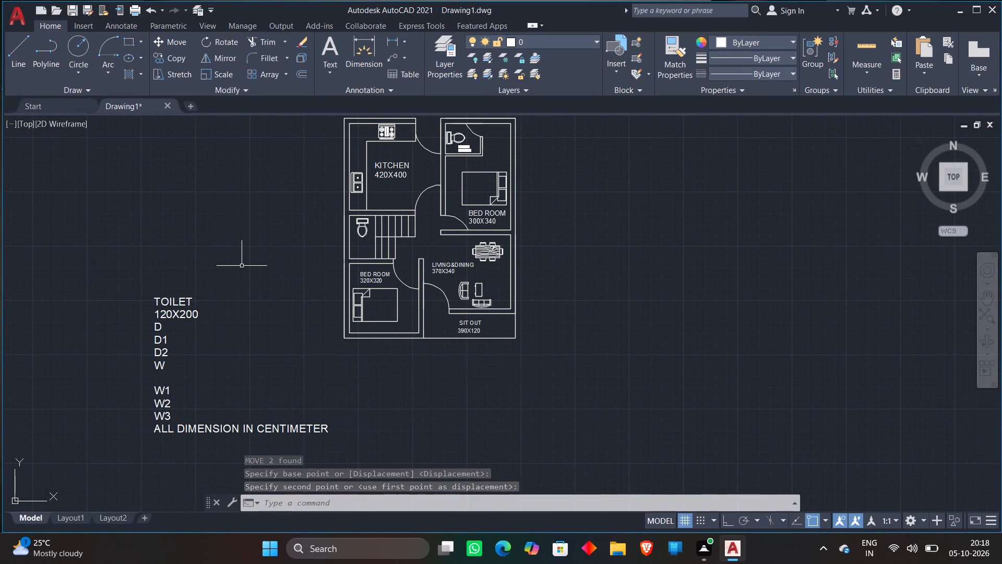
click(174, 295)
click(187, 316)
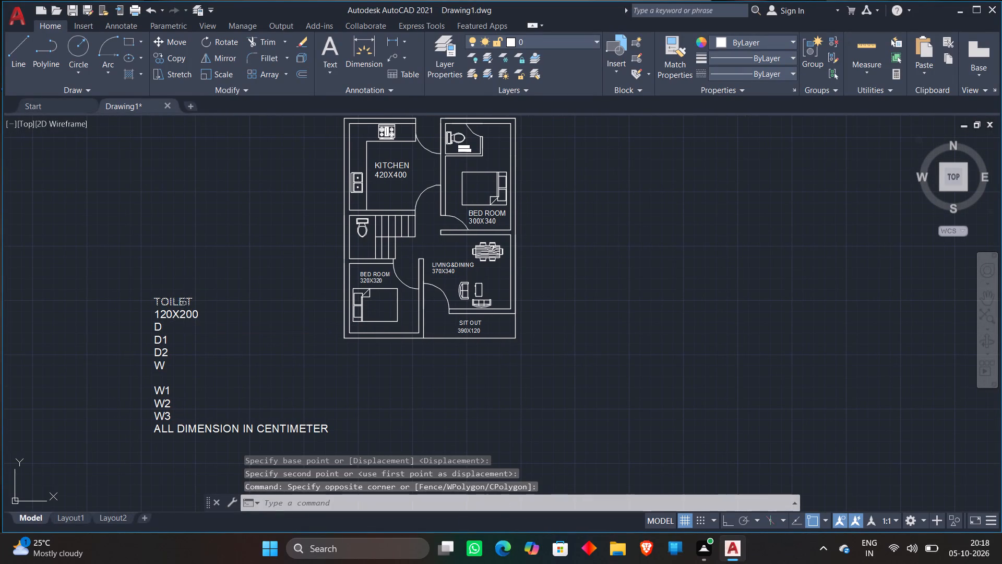
click(184, 299)
click(186, 316)
right_click(186, 315)
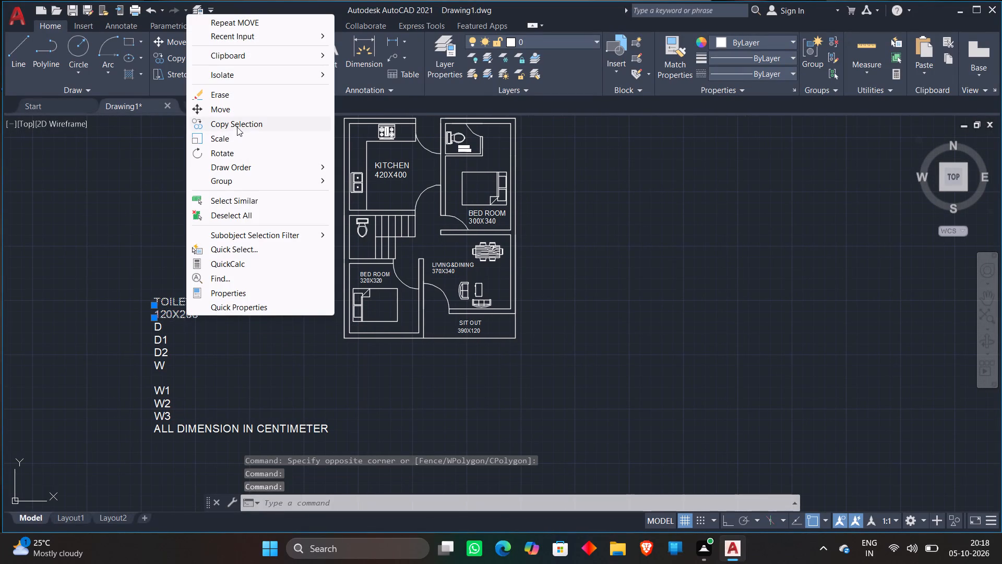
click(233, 108)
click(177, 300)
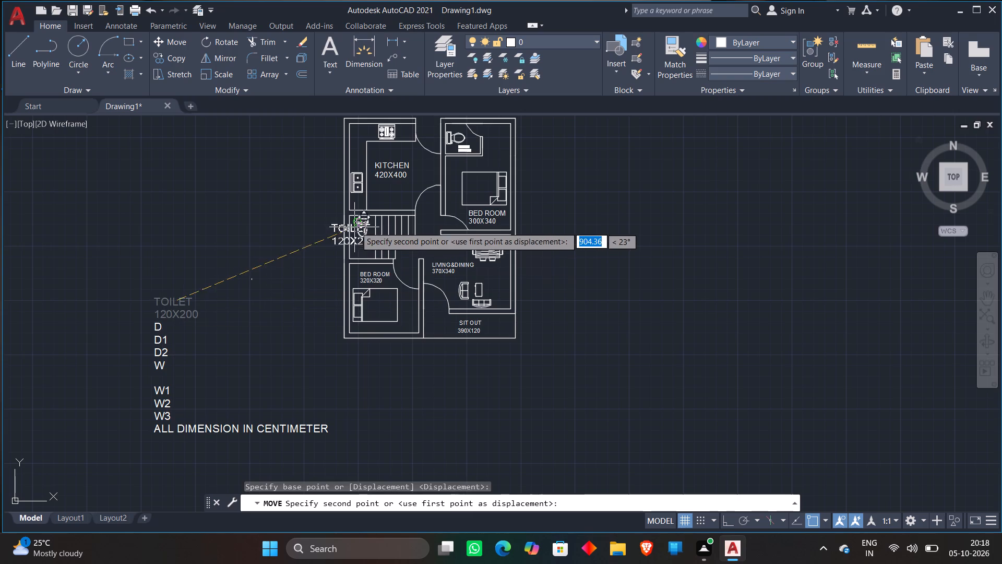
scroll(360, 225, up, 2)
click(388, 257)
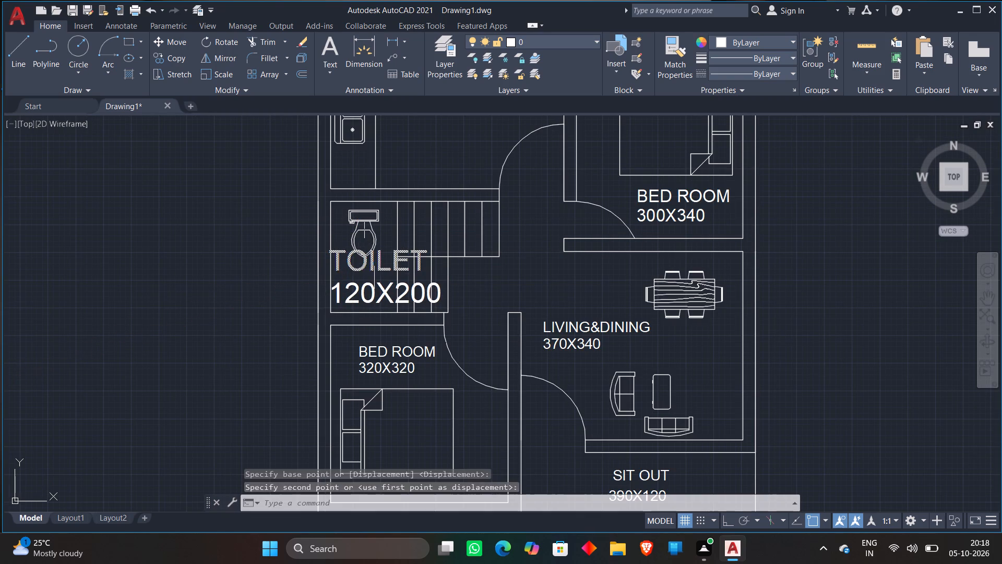
Scale down the TOILET and 120X200 labels together freehand by a factor of about 0.7.
click(375, 264)
click(373, 289)
right_click(373, 287)
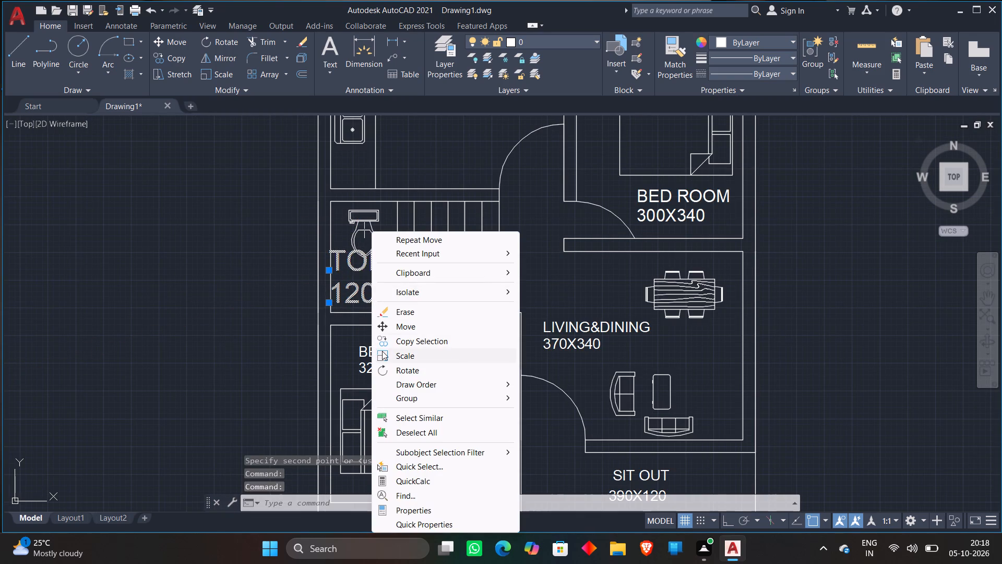
click(382, 351)
click(367, 288)
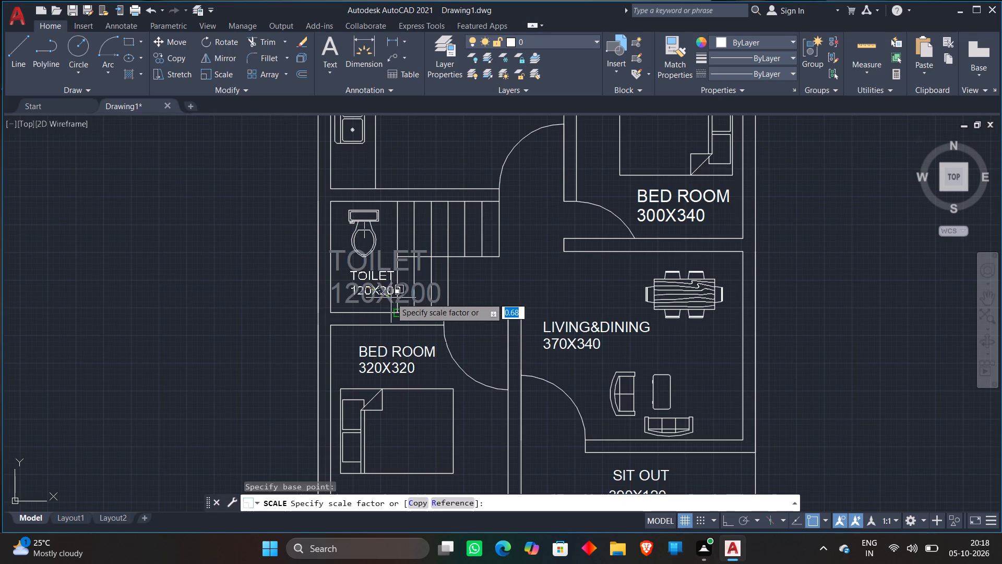
click(391, 298)
Scale down the TOILET and 120X200 labels again freehand to roughly a third, so they fit below the WC.
click(374, 273)
click(373, 299)
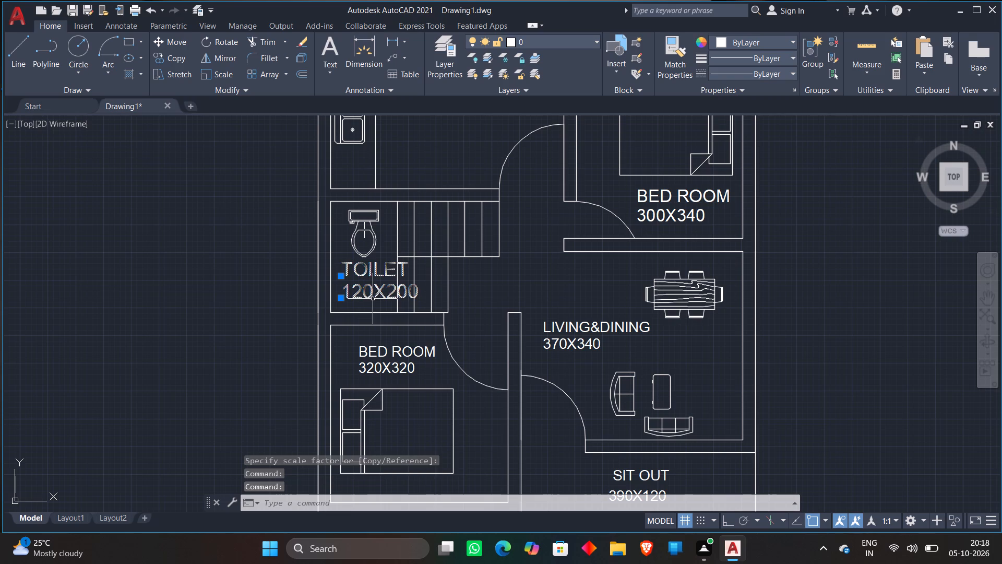
right_click(375, 295)
click(392, 355)
click(374, 287)
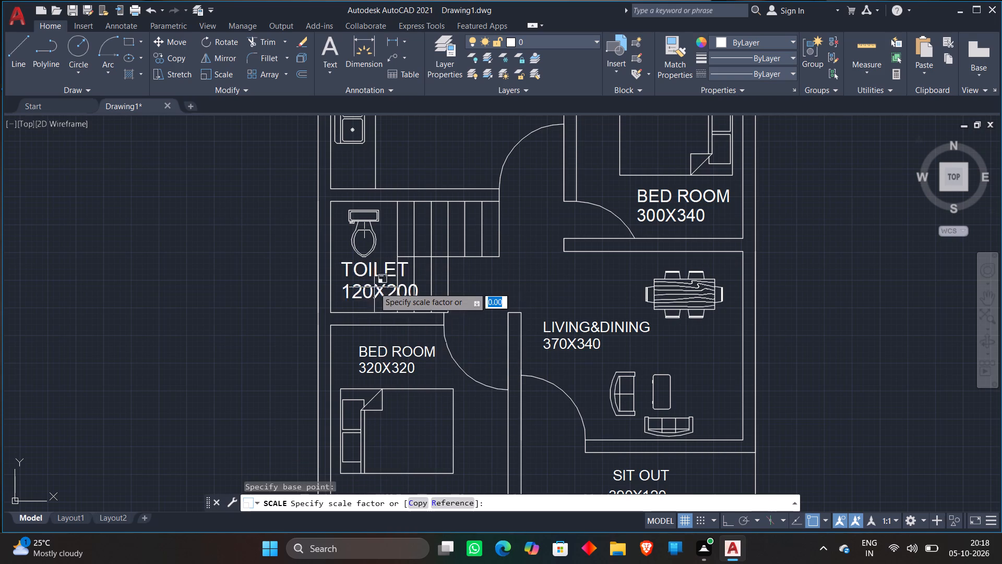
click(385, 294)
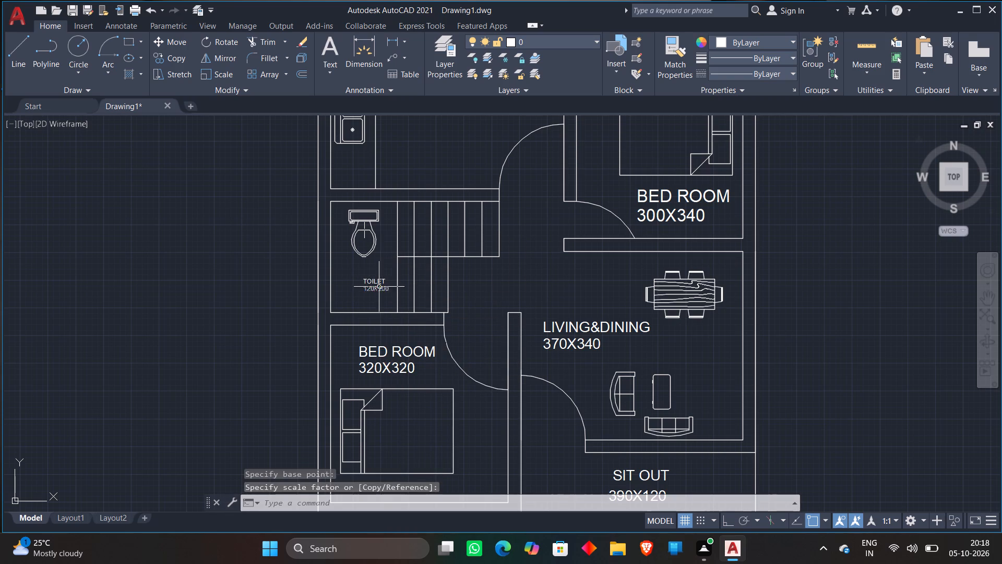
Scale up the TOILET and 120X200 labels below the WC together freehand to roughly double size.
click(378, 283)
click(378, 290)
right_click(378, 289)
click(404, 357)
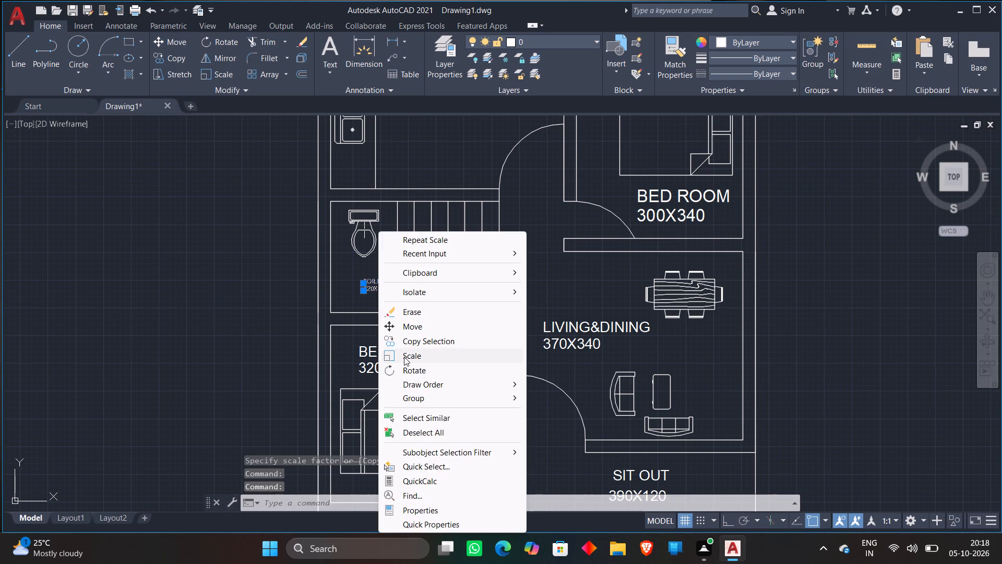
click(380, 281)
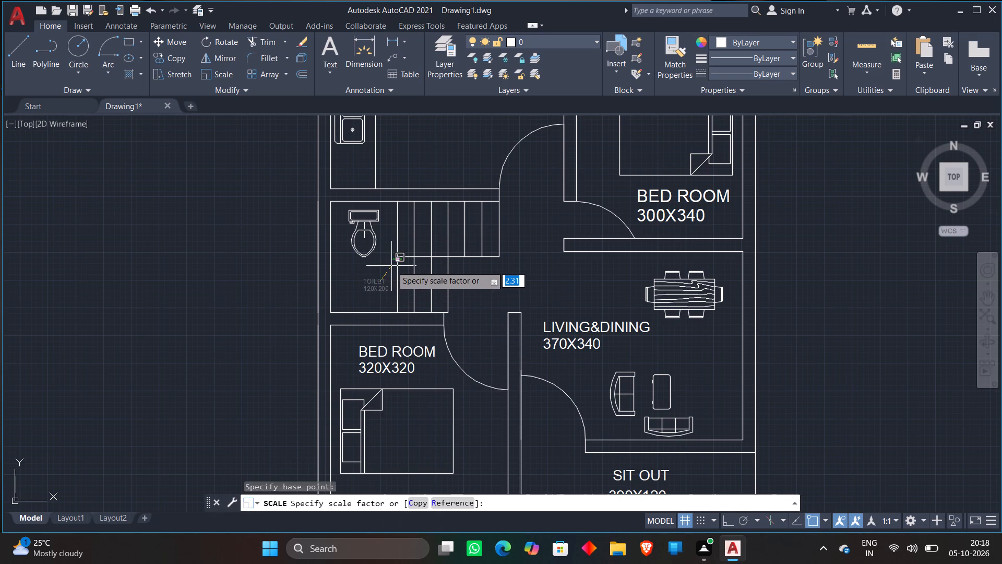
click(357, 273)
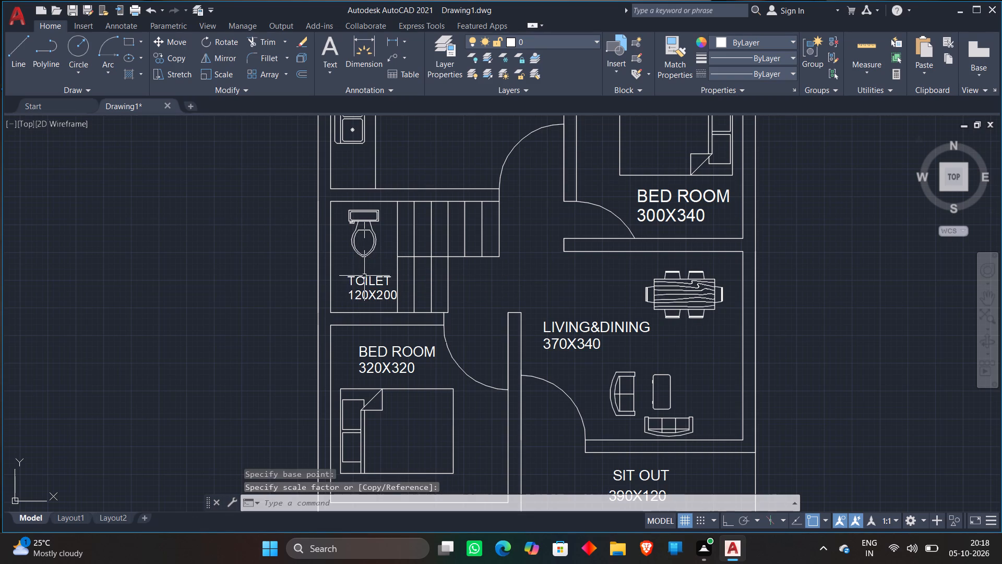
Move the enlarged TOILET and 120X200 labels slightly away from the staircase, keeping them below the WC.
click(364, 276)
click(365, 295)
key(m)
key(Return)
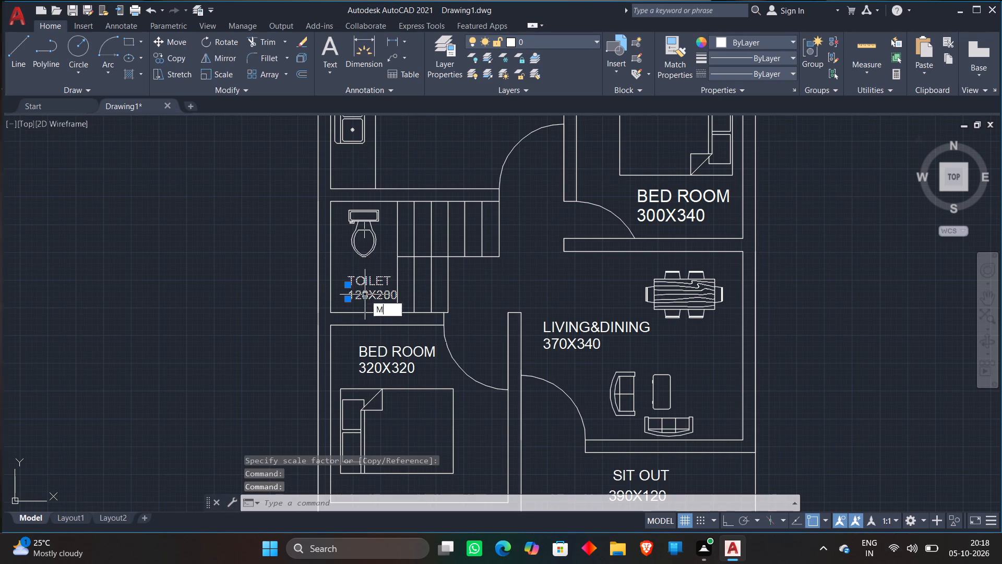
click(365, 295)
click(357, 293)
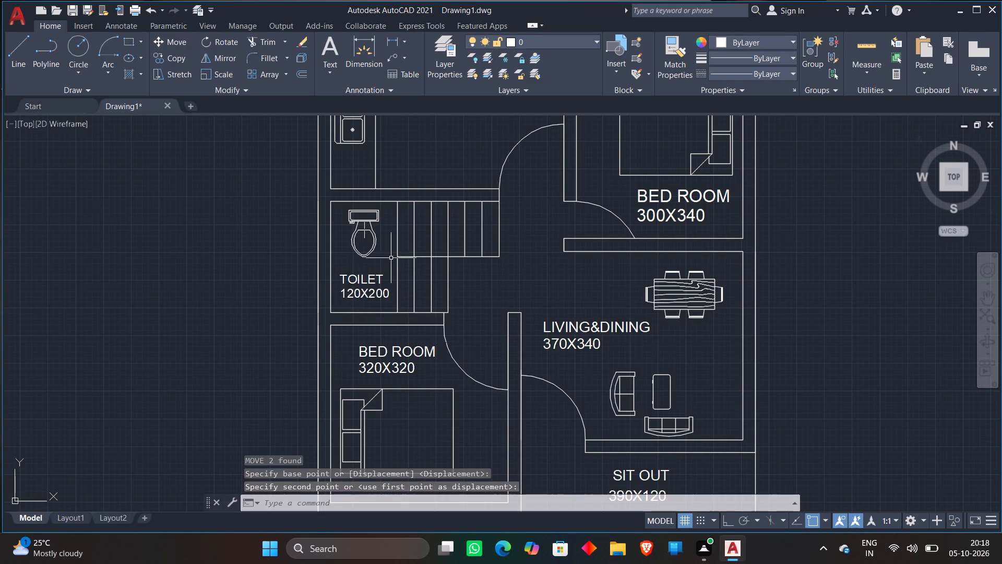
Move the D tag from the label list to the entrance door opening between the living room and the sit out.
scroll(391, 258, down, 1)
scroll(299, 324, down, 1)
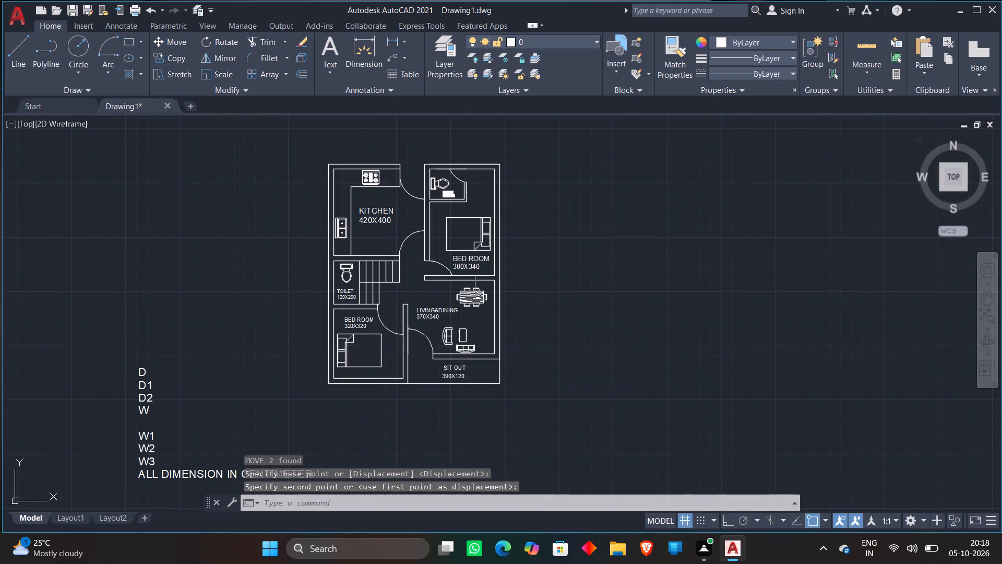
click(142, 370)
key(m)
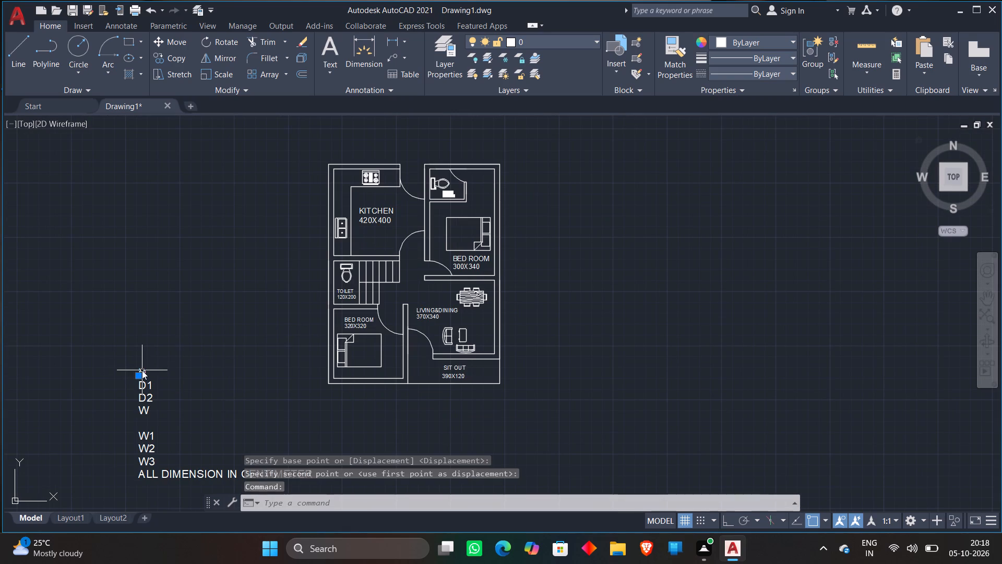
key(Return)
click(142, 370)
scroll(369, 333, up, 2)
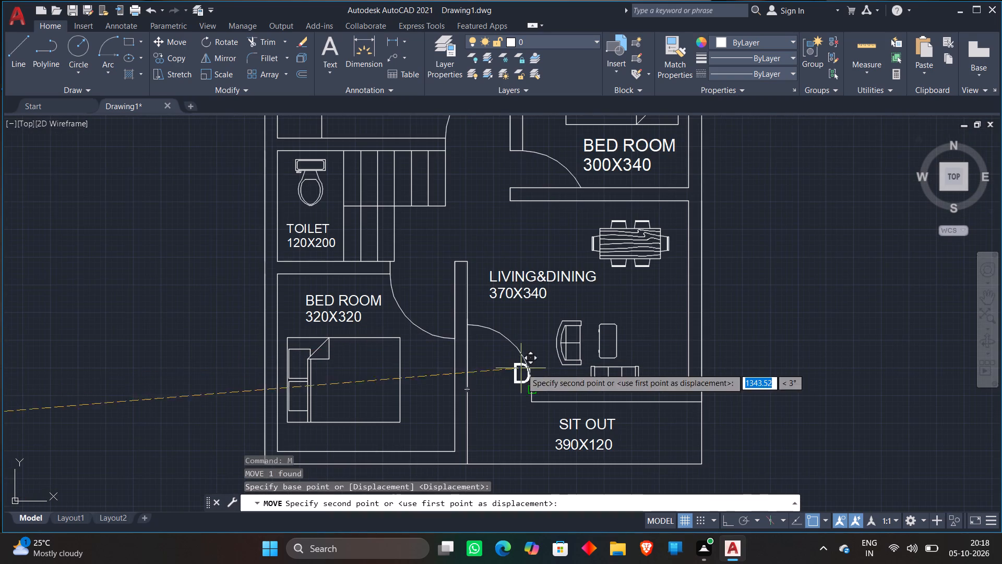
click(496, 386)
Copy the D1 tag to the 320X320 bedroom door, both kitchen doors, and a spare spot outside the kitchen wall.
scroll(358, 328, down, 2)
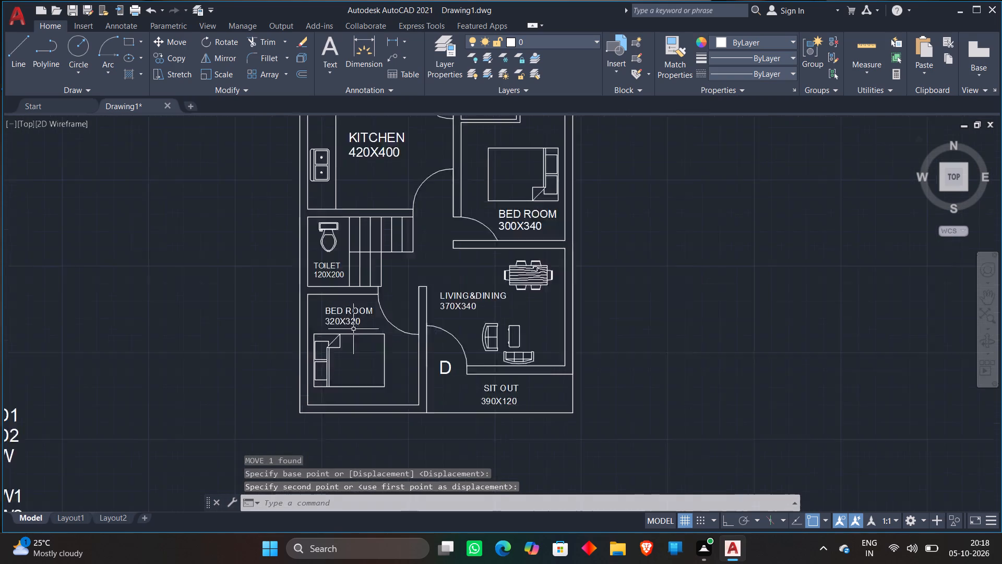
click(134, 381)
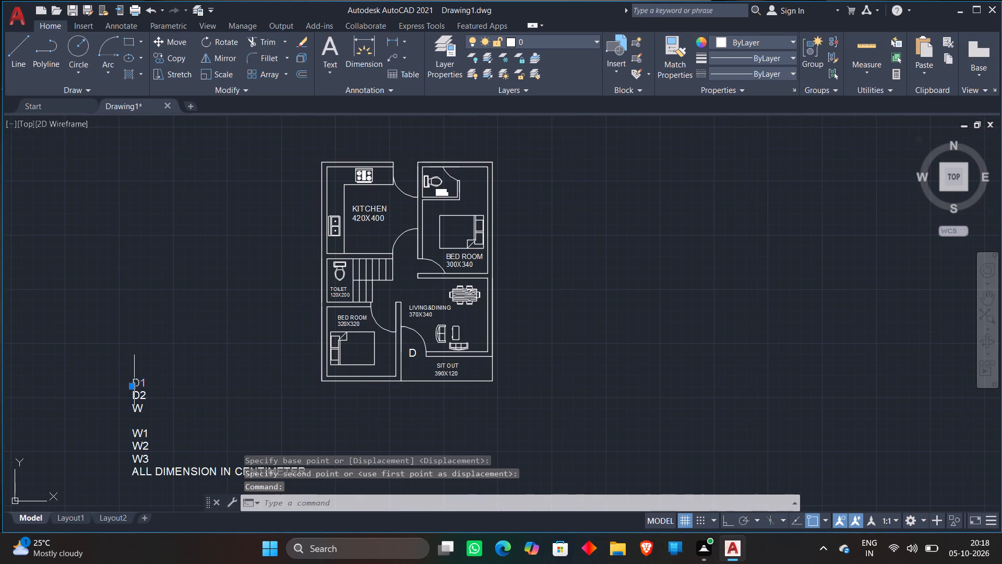
right_click(213, 328)
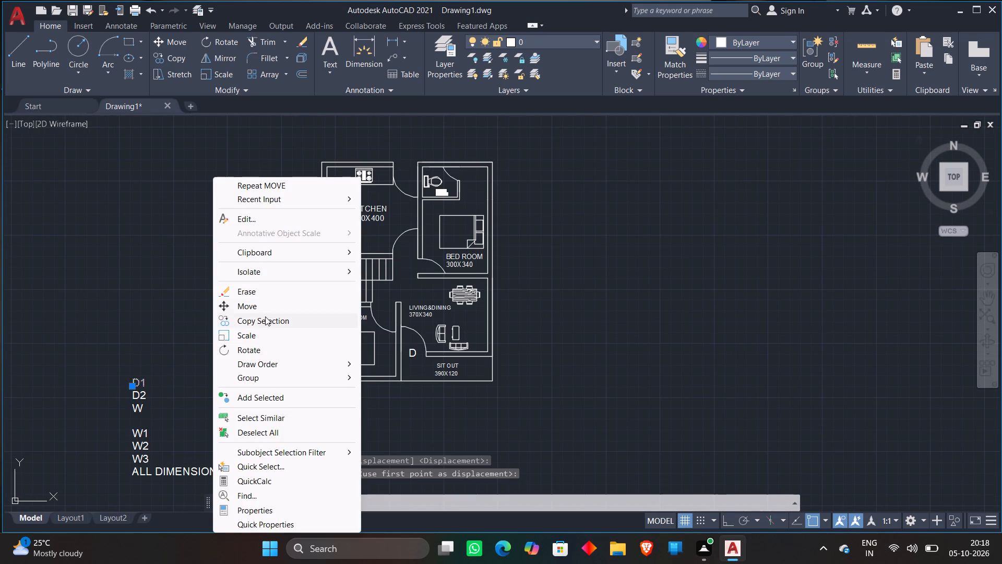
click(265, 319)
click(142, 374)
scroll(391, 272, up, 1)
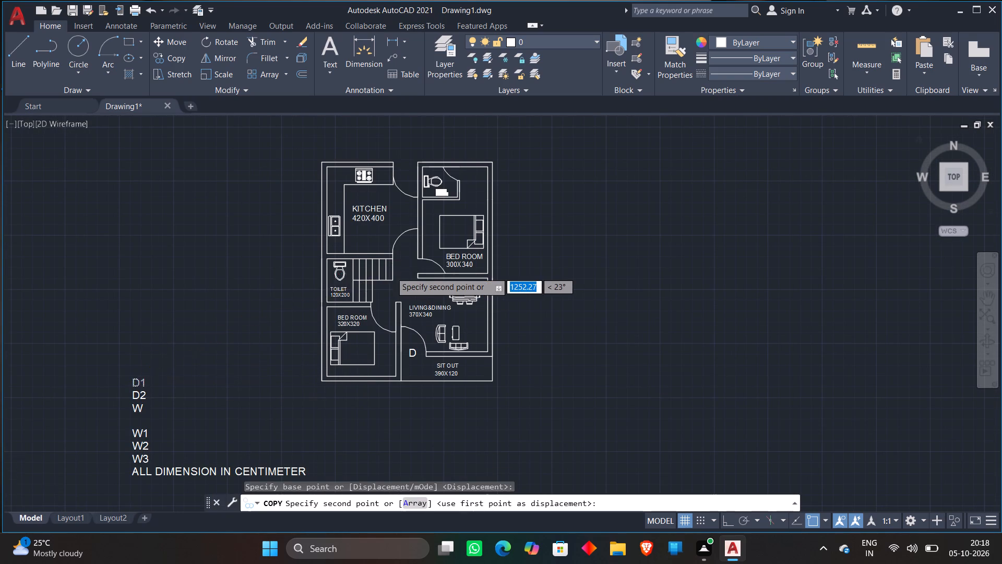
scroll(379, 297, up, 1)
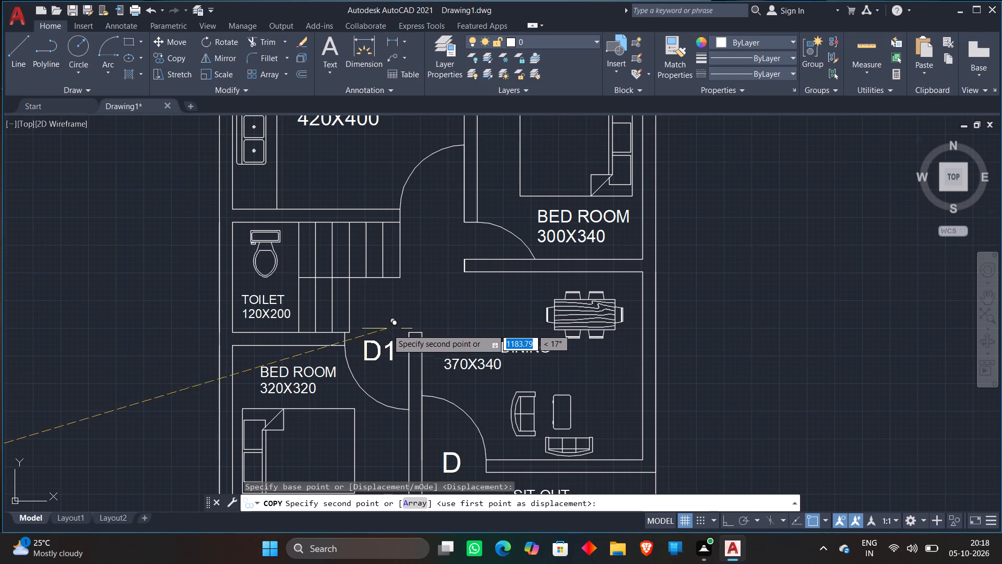
click(387, 332)
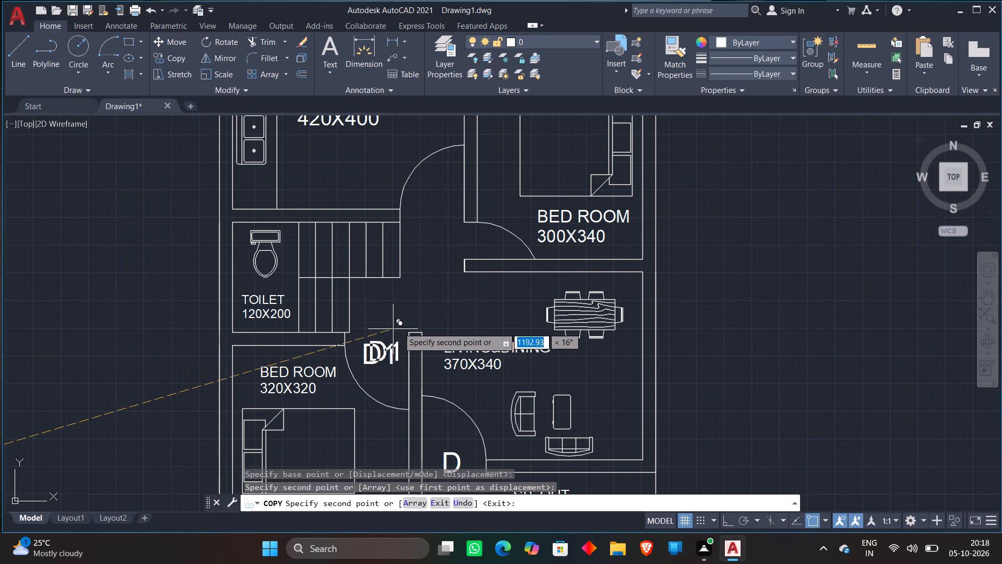
click(444, 185)
middle_drag(395, 152, 405, 301)
click(452, 121)
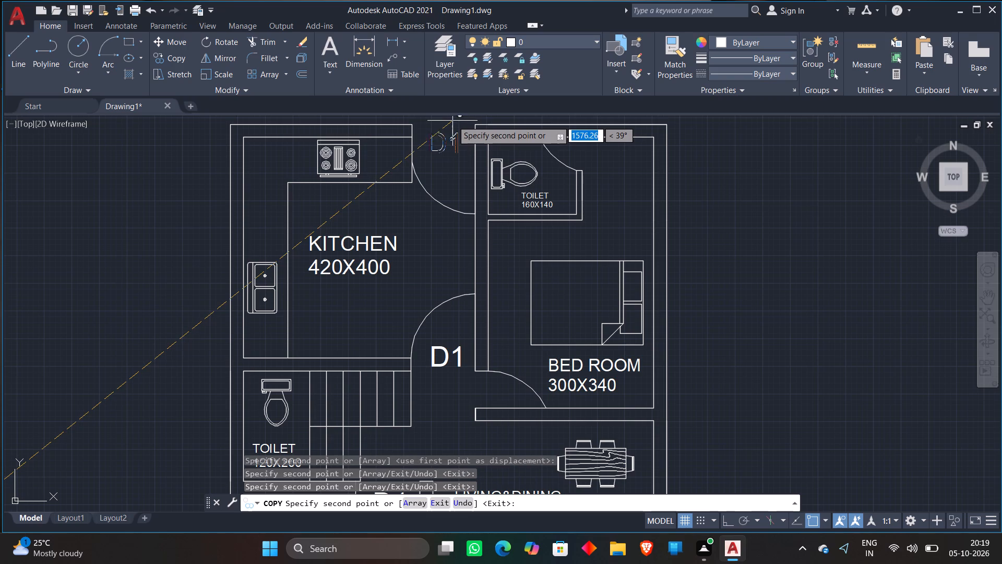
click(154, 227)
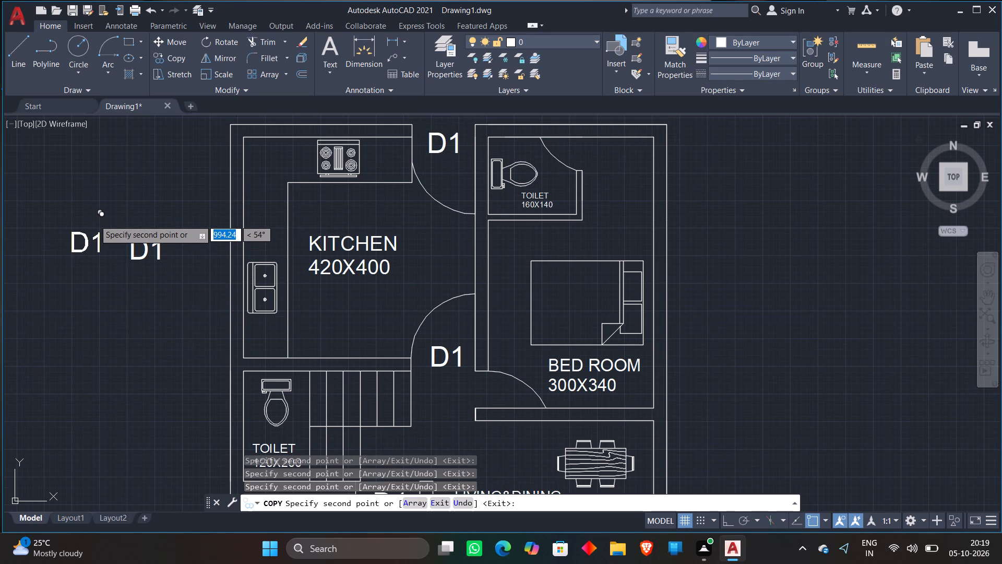
key(Escape)
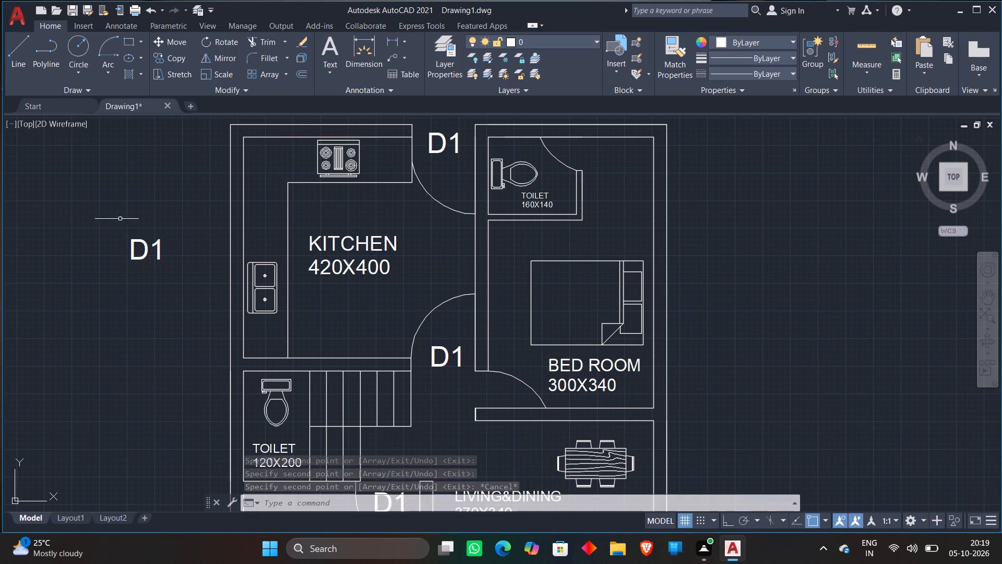
Rotate the spare D1 tag outside the kitchen to 270 degrees, using Ortho mode.
scroll(130, 219, down, 2)
click(118, 210)
click(157, 245)
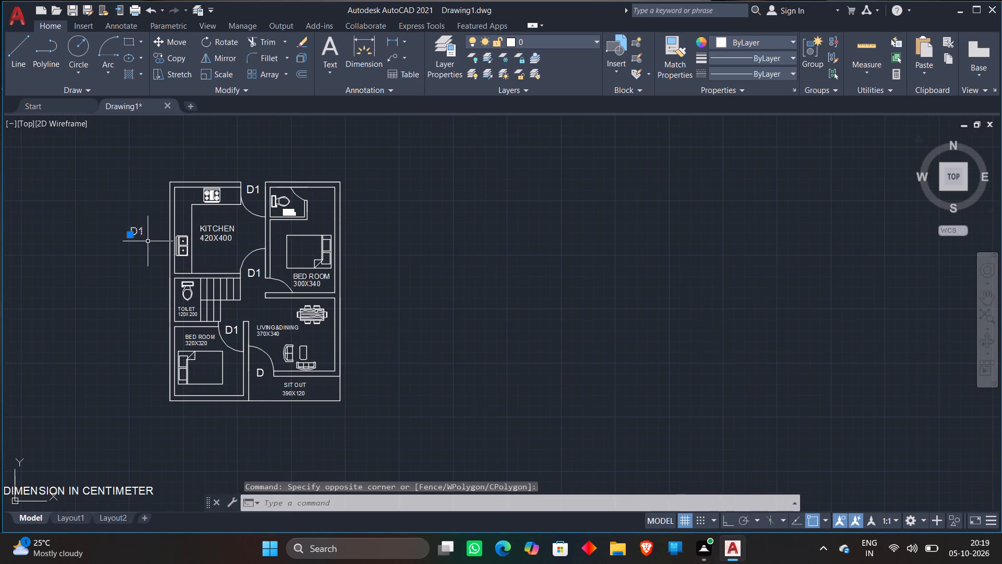
right_click(148, 241)
click(159, 348)
click(129, 253)
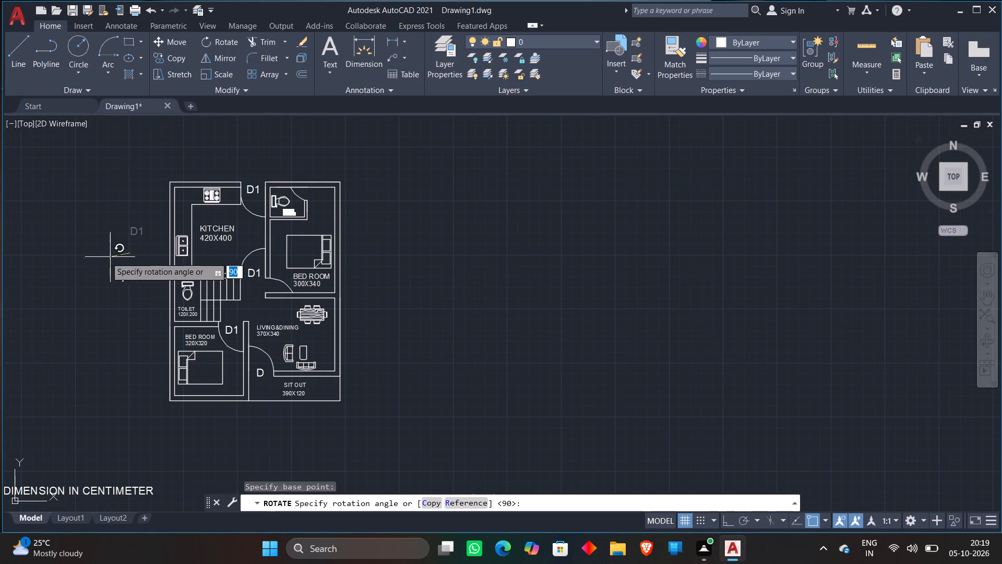
key(F8)
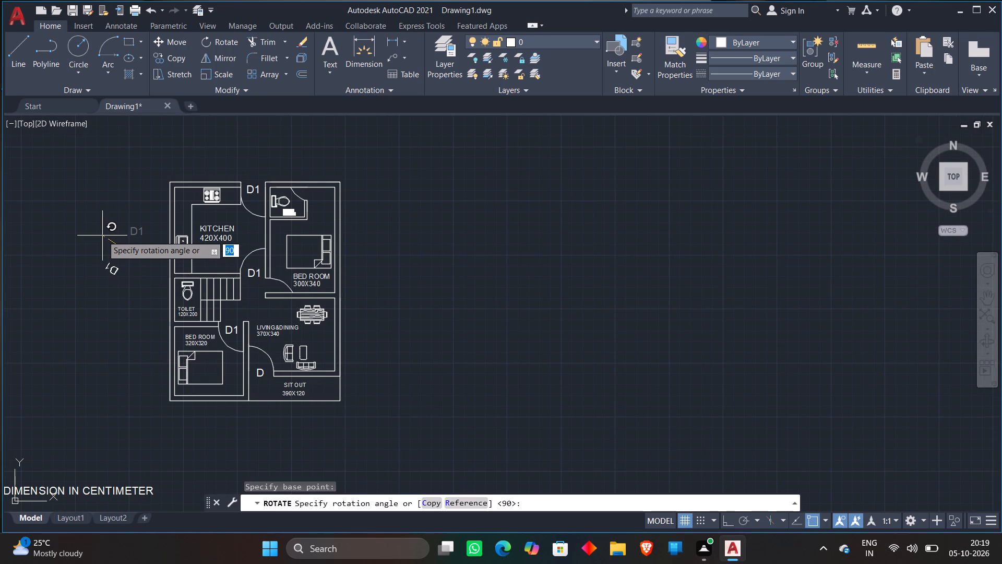
click(140, 293)
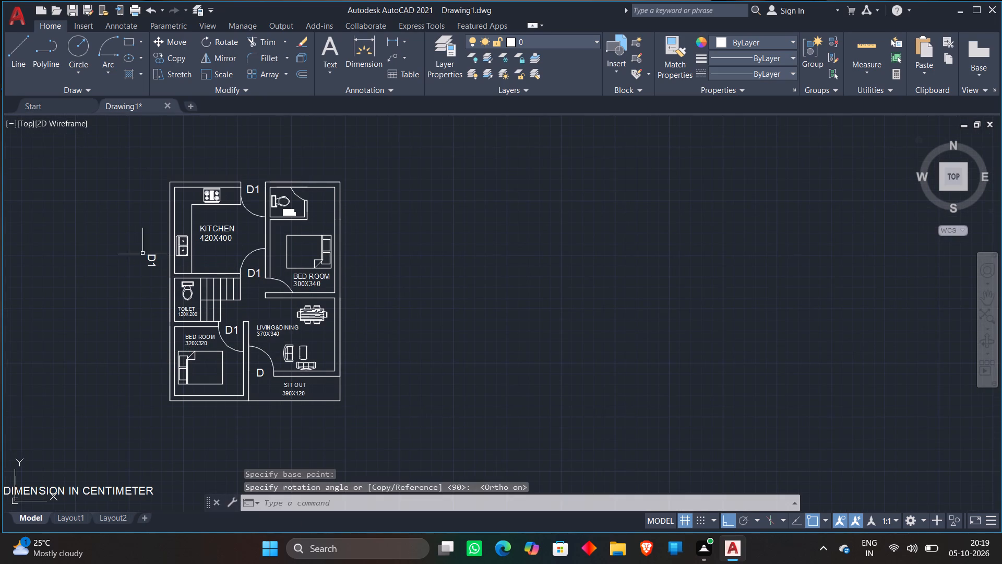
Move the rotated D1 tag into the door opening of the 300X340 bedroom, with Ortho turned off.
click(146, 258)
right_click(145, 262)
click(158, 309)
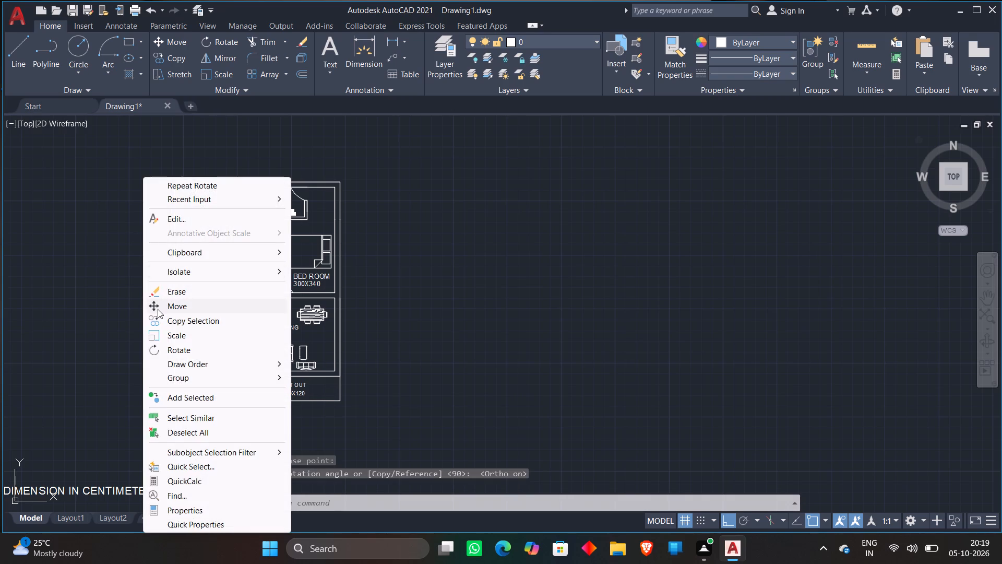
click(148, 256)
scroll(253, 273, up, 3)
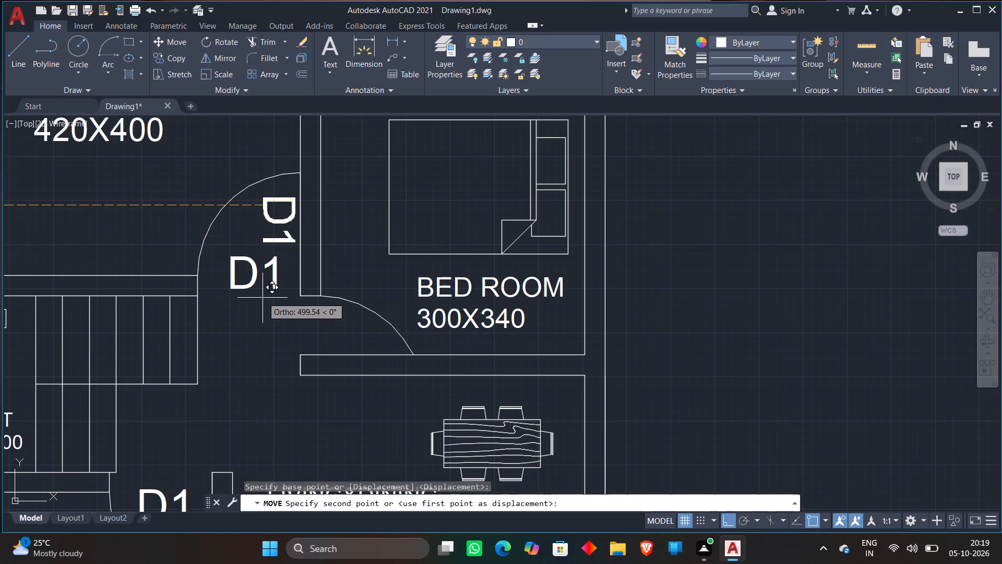
key(F8)
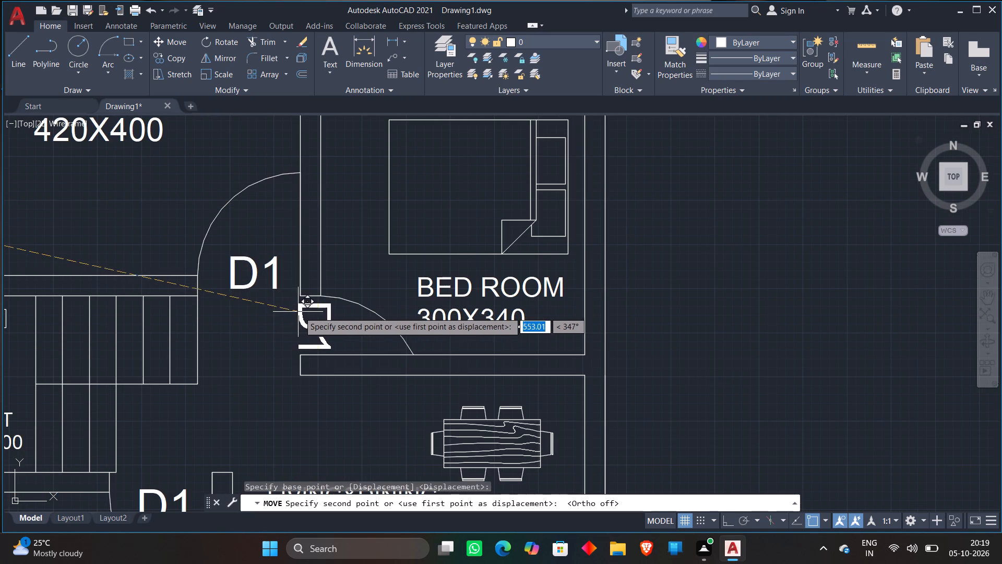
click(301, 312)
Scale down the rotated D1 tag freehand by a factor of about 0.7 to fit the bedroom door opening.
click(300, 312)
right_click(300, 312)
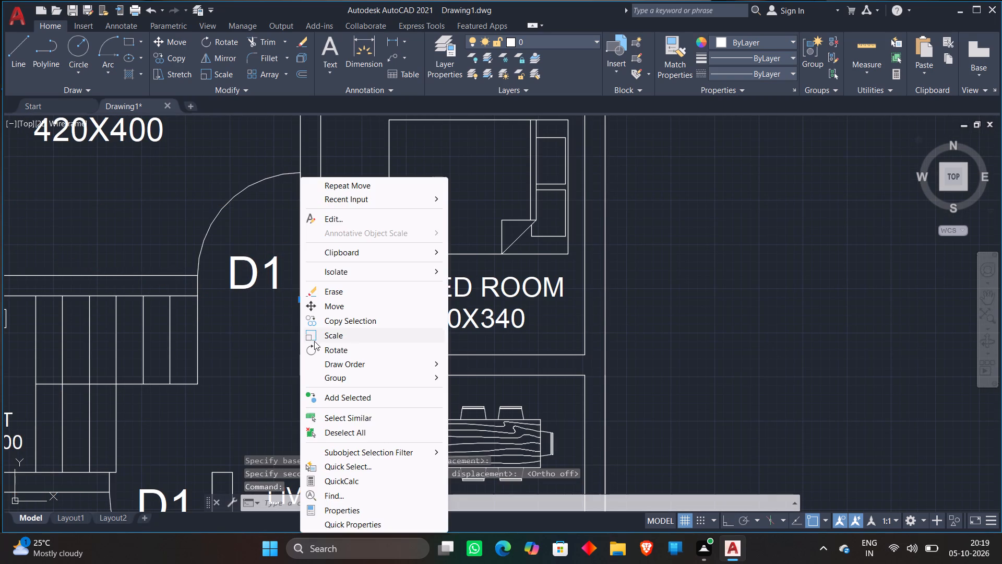
click(314, 340)
click(306, 312)
click(323, 322)
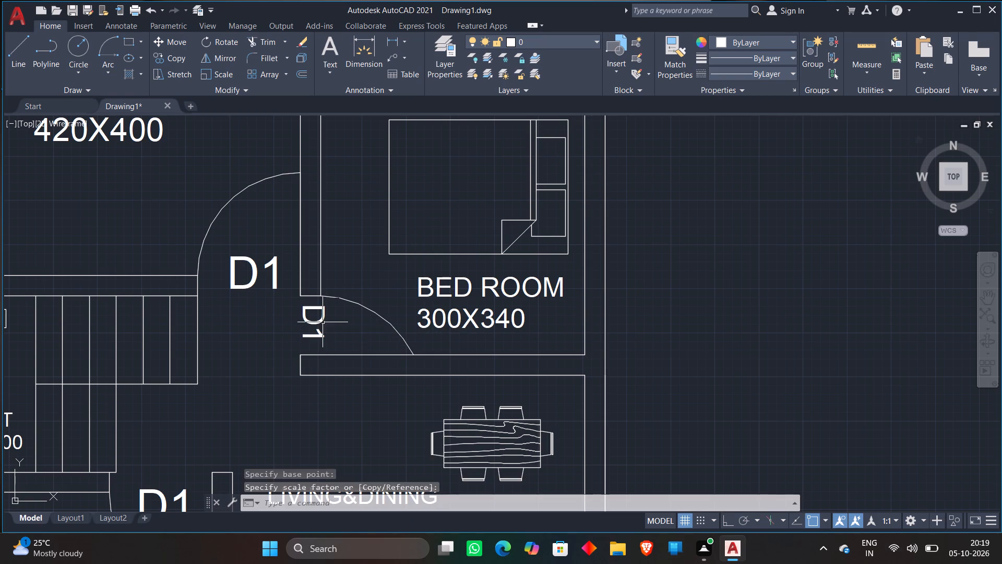
Move the D2 tag from the label list into the empty space beside the plan, east of the living room.
scroll(297, 291, down, 3)
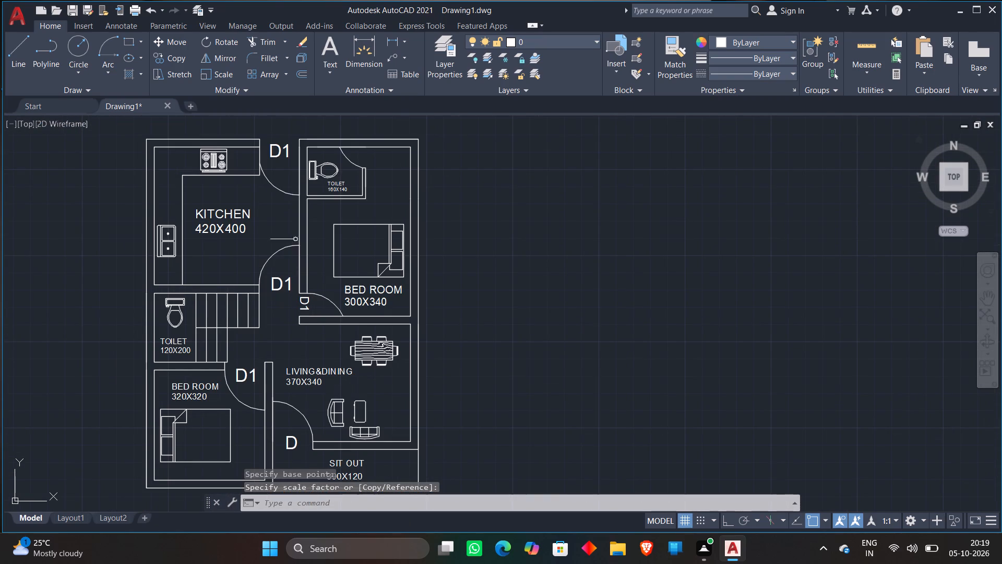
scroll(306, 203, down, 1)
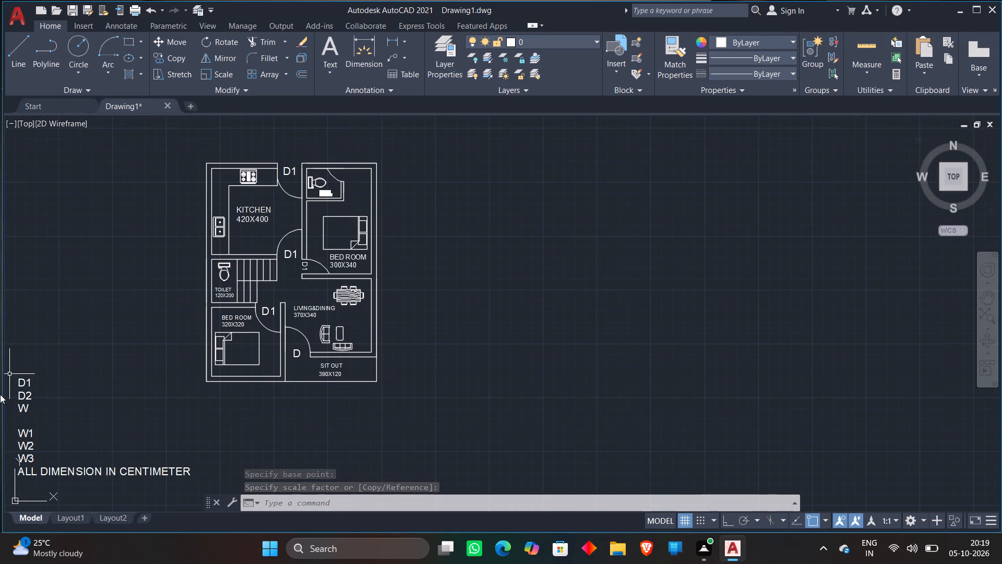
click(29, 394)
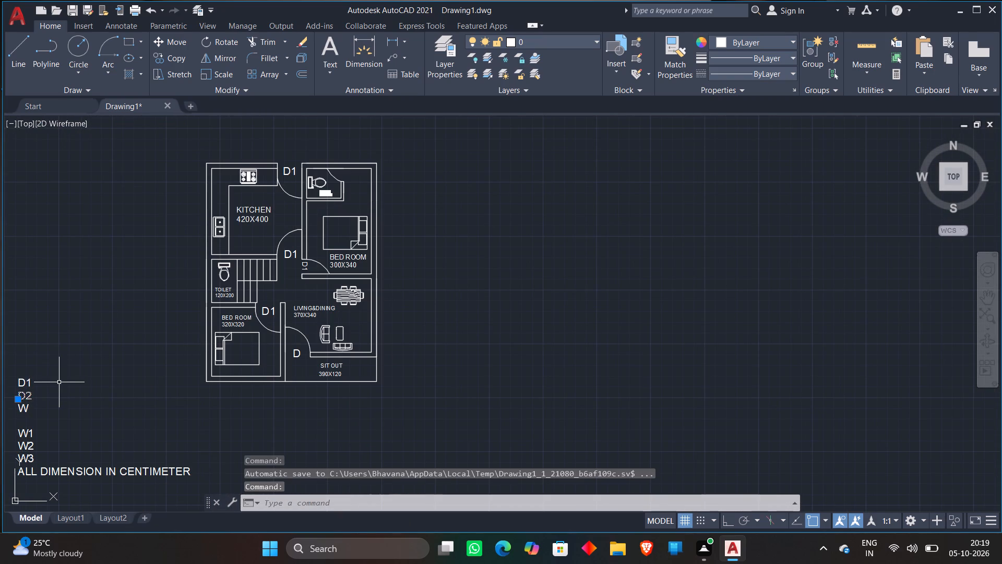
key(m)
key(Return)
click(59, 382)
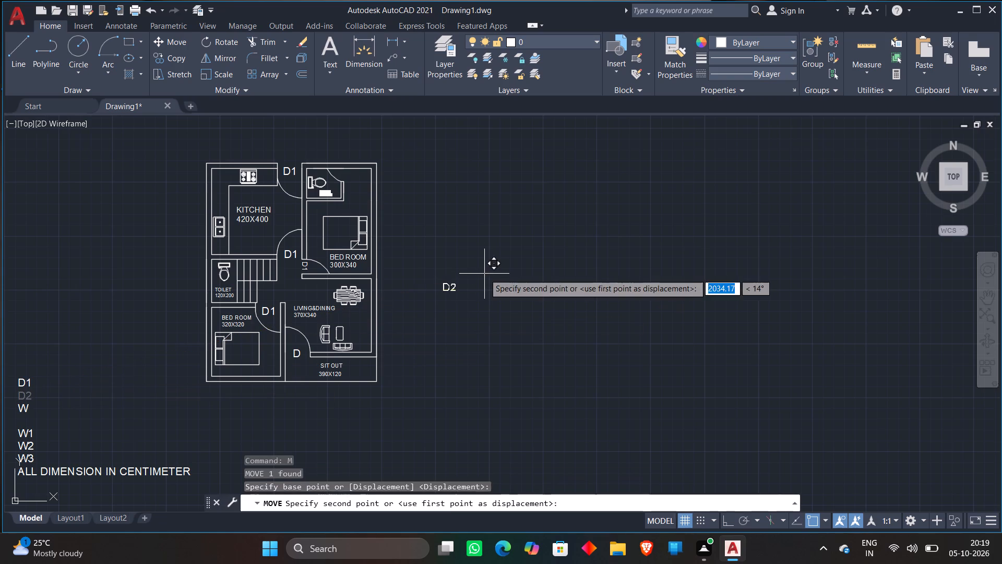
click(484, 274)
Rotate the D2 tag 90 degrees with Ortho on so it reads vertically upward.
click(417, 281)
click(475, 303)
right_click(475, 303)
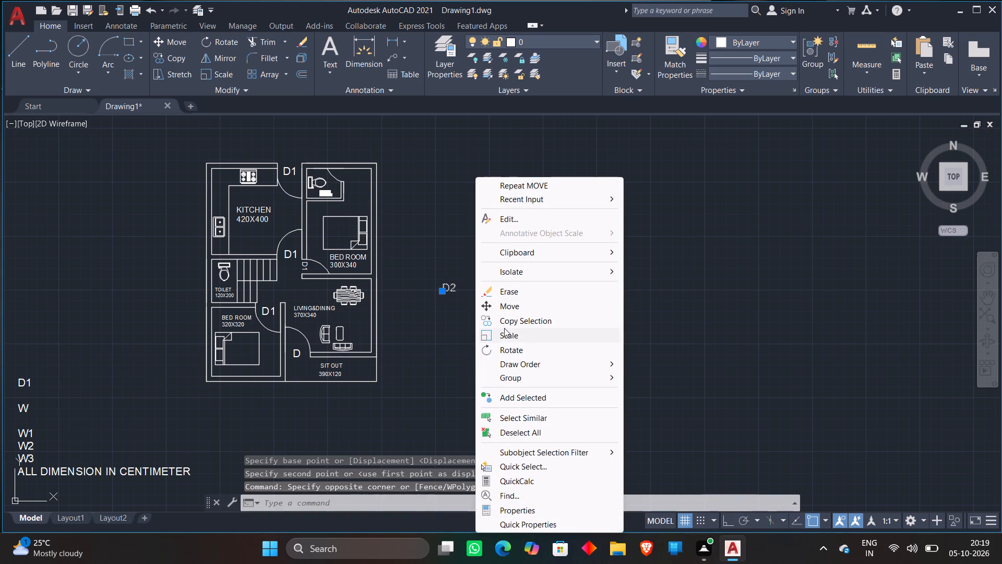
click(500, 350)
click(491, 295)
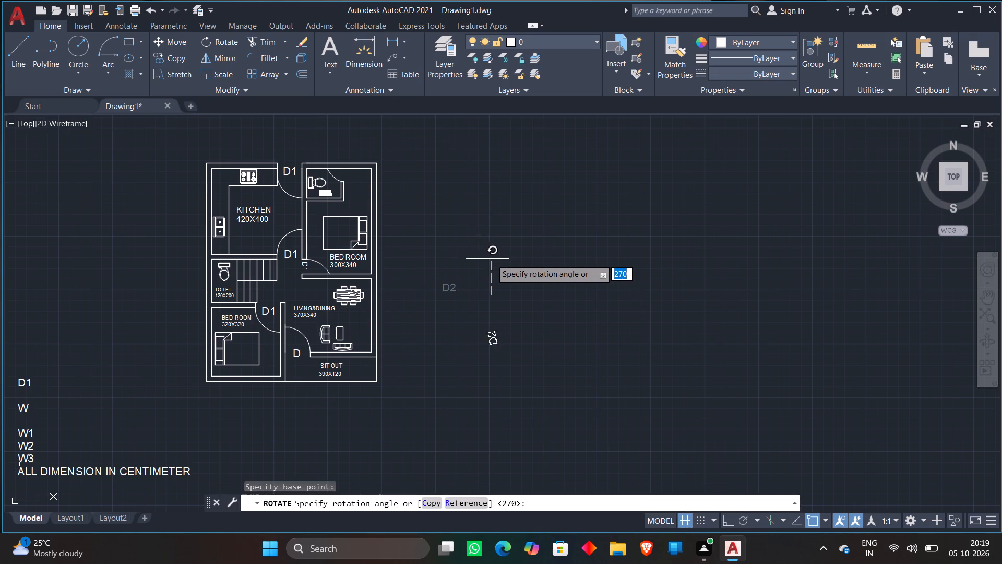
key(F8)
click(490, 260)
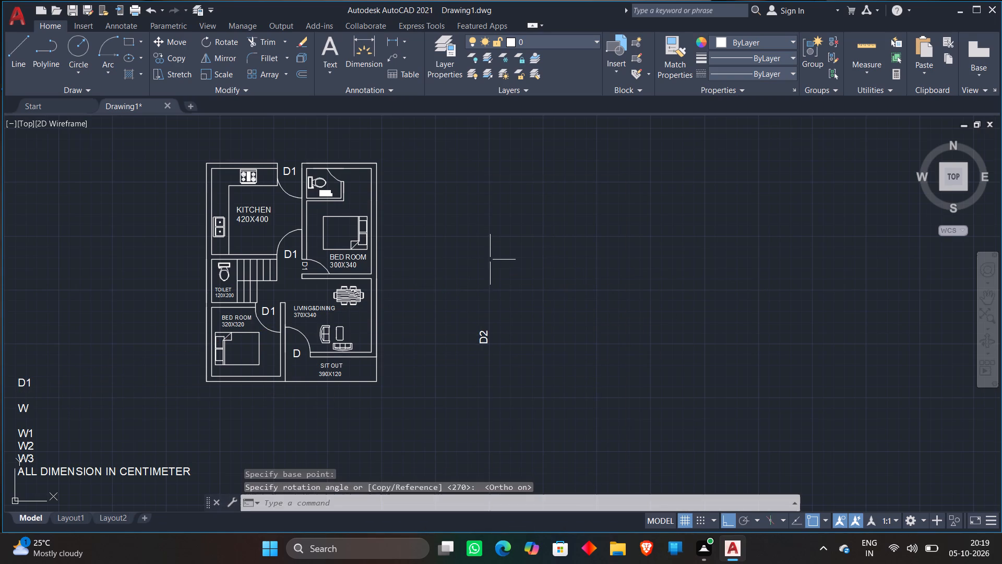
Scale down the rotated D2 tag freehand to about half its size.
click(486, 330)
right_click(485, 326)
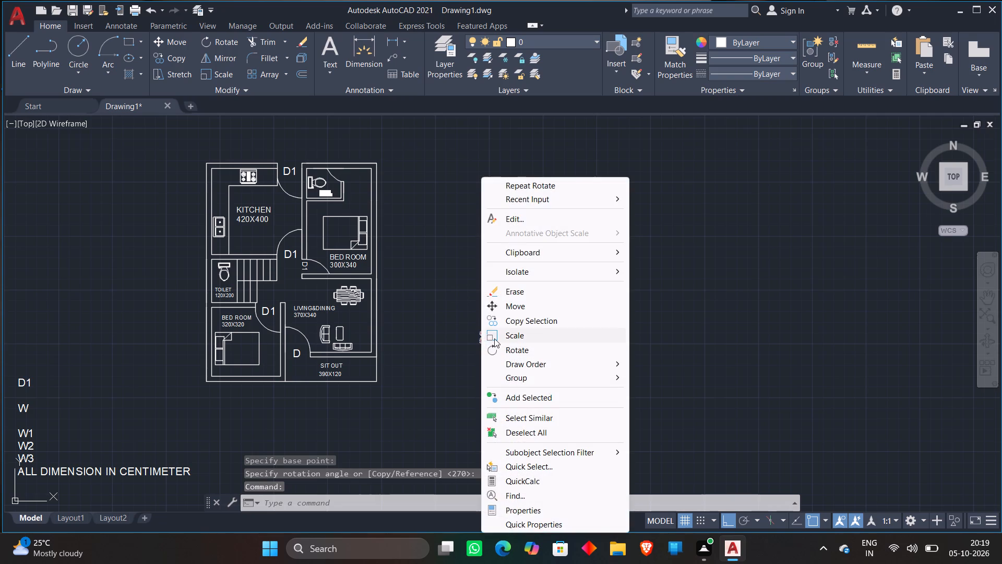
click(494, 338)
click(471, 353)
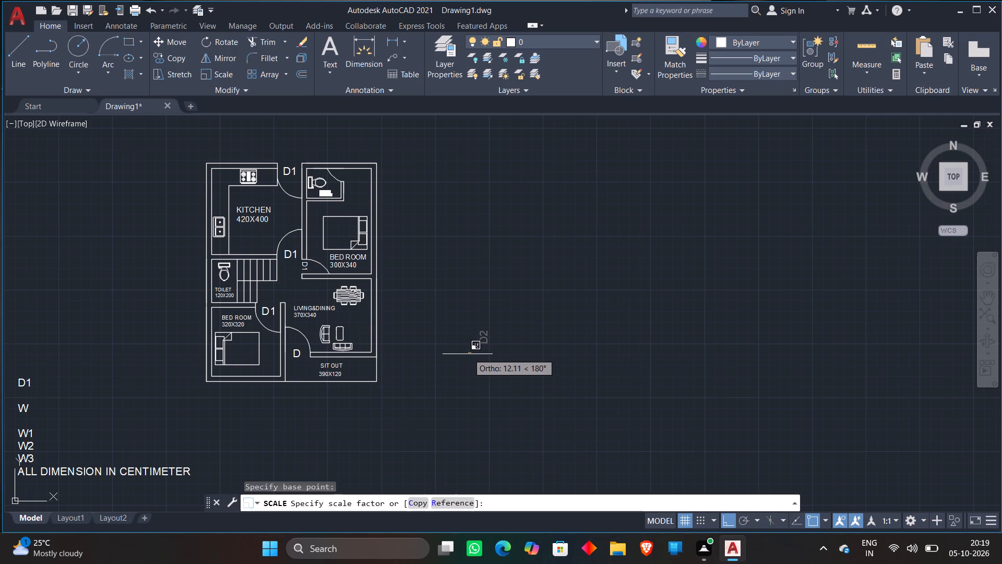
click(468, 354)
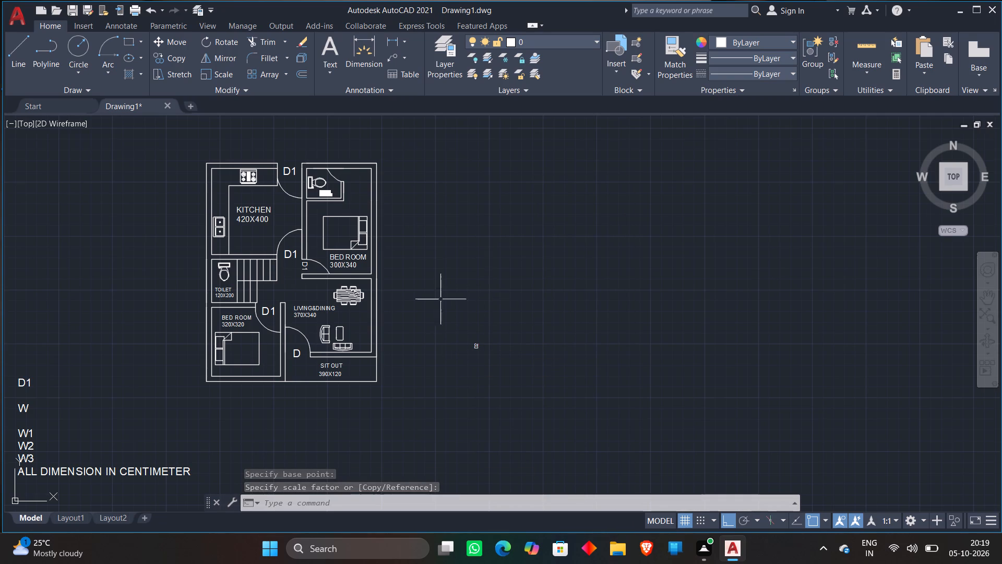
Move the rotated D2 tag beside the door of the 160X140 toilet, with Ortho turned off.
click(478, 342)
key(m)
key(Return)
click(478, 342)
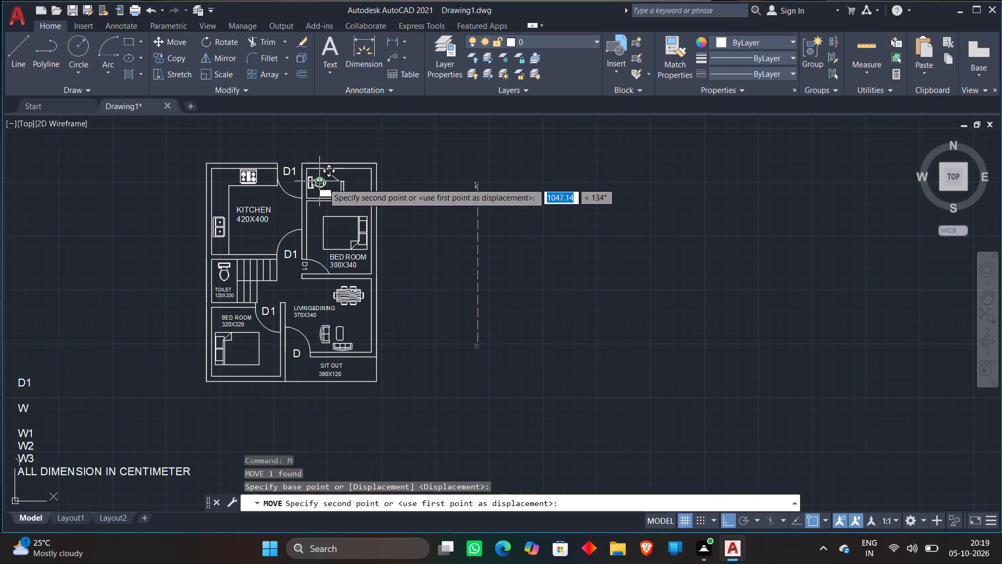
key(F8)
scroll(343, 182, up, 4)
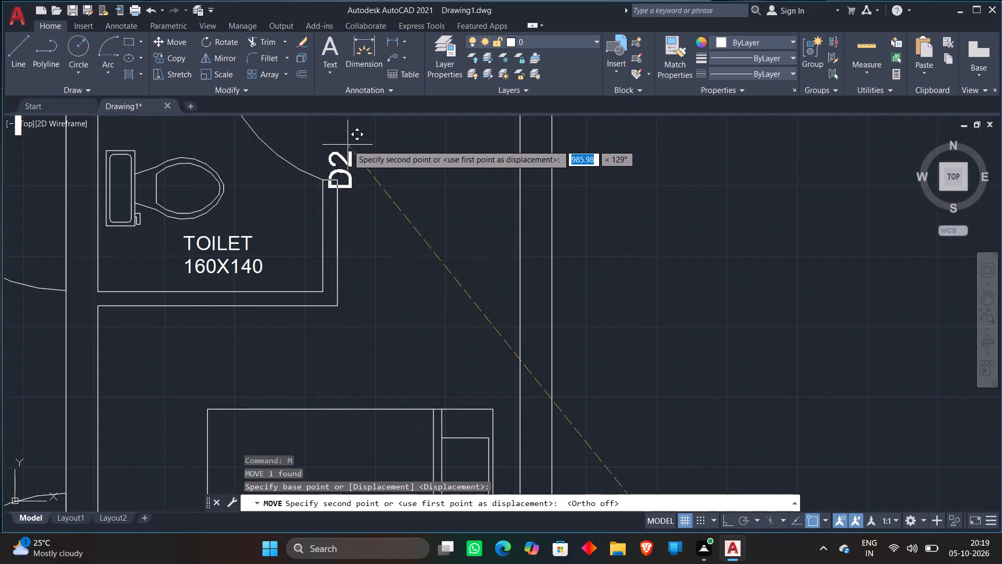
middle_drag(348, 145, 414, 249)
click(398, 213)
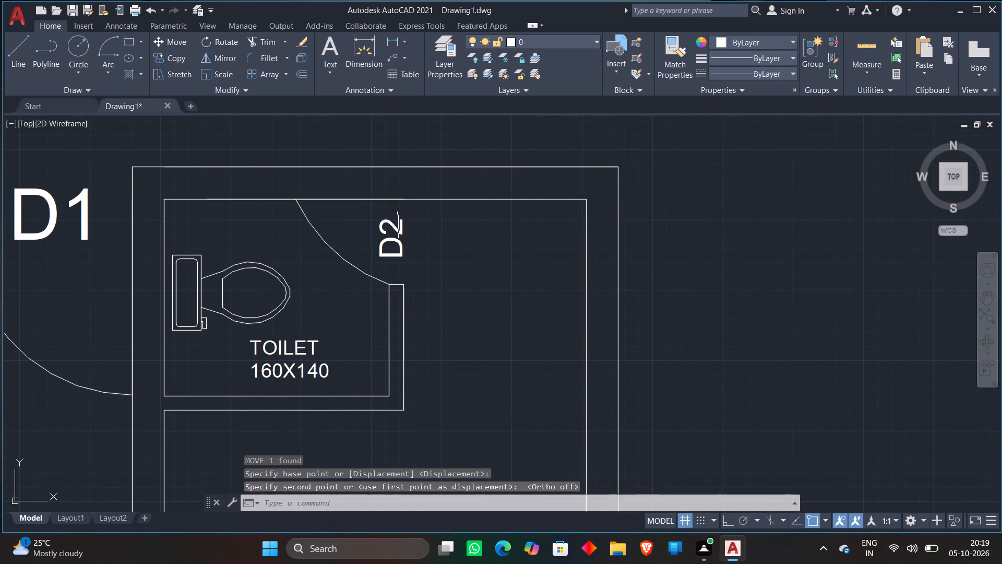
Delete the leftover D1 label from the label list southwest of the plan.
scroll(609, 202, down, 1)
scroll(708, 214, down, 2)
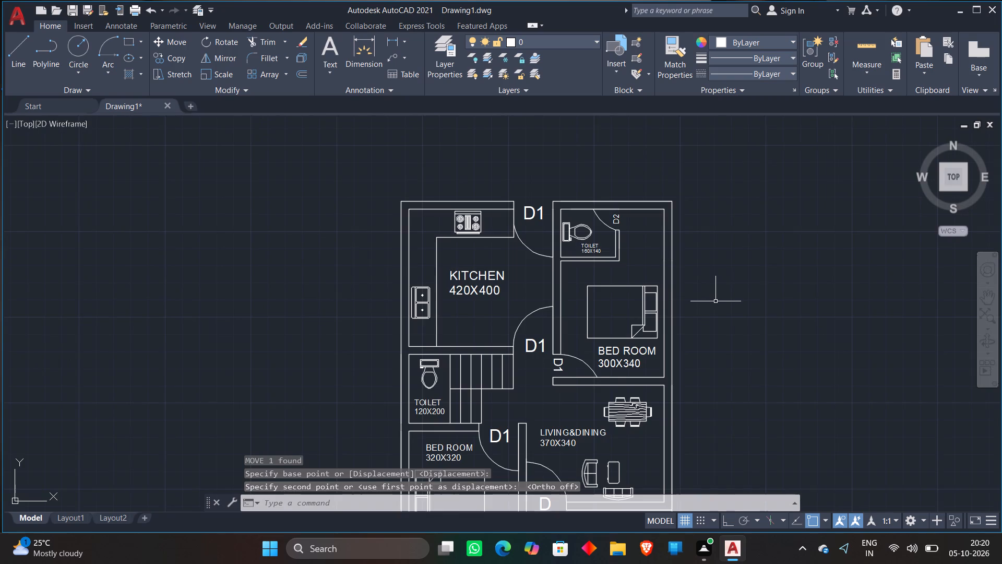
scroll(715, 301, down, 1)
middle_drag(719, 314, 712, 295)
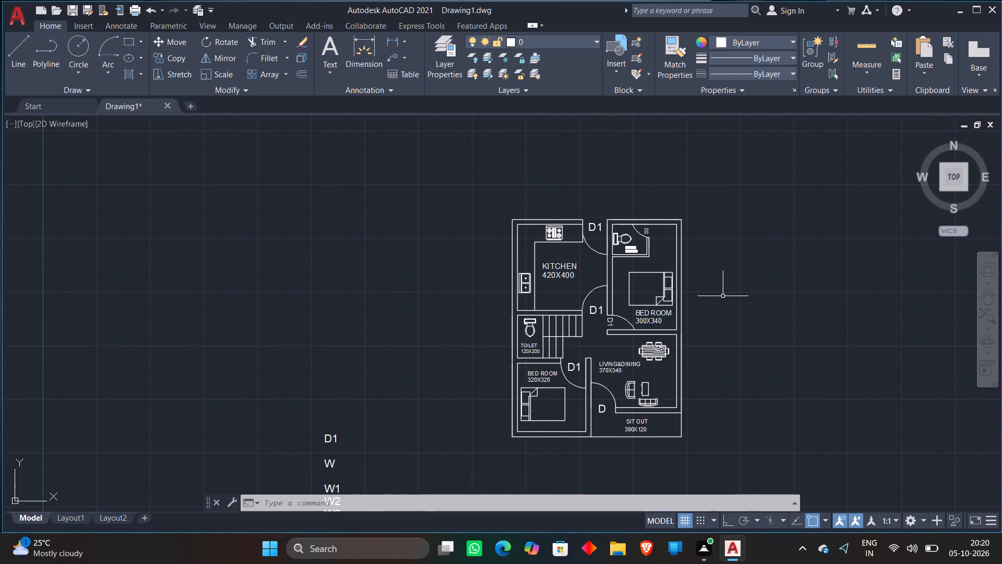
scroll(223, 327, down, 1)
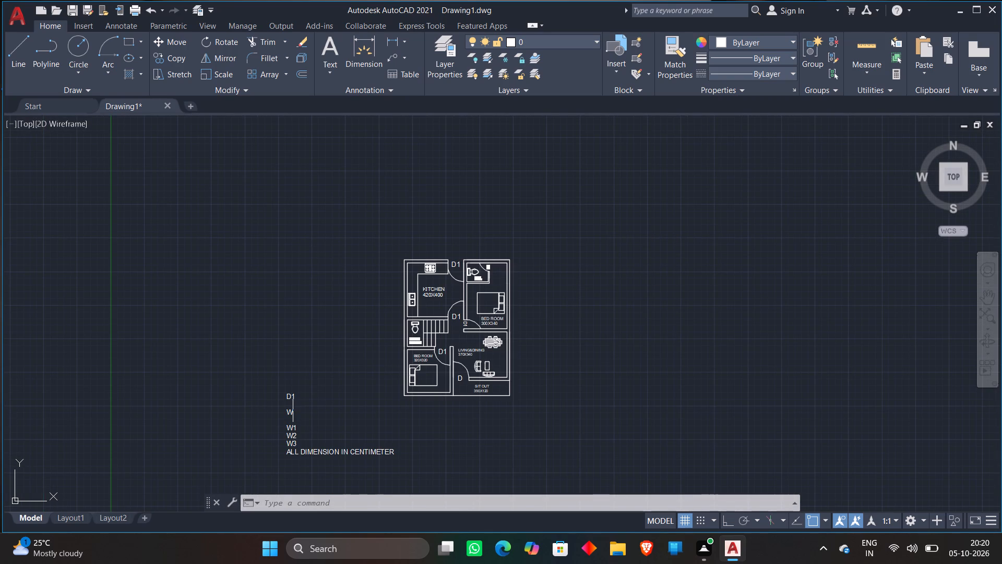
click(292, 396)
key(Delete)
Draw a vertical line about 54 cm long across the kitchen's north wall, west of the stove, with Ortho on.
scroll(312, 316, up, 1)
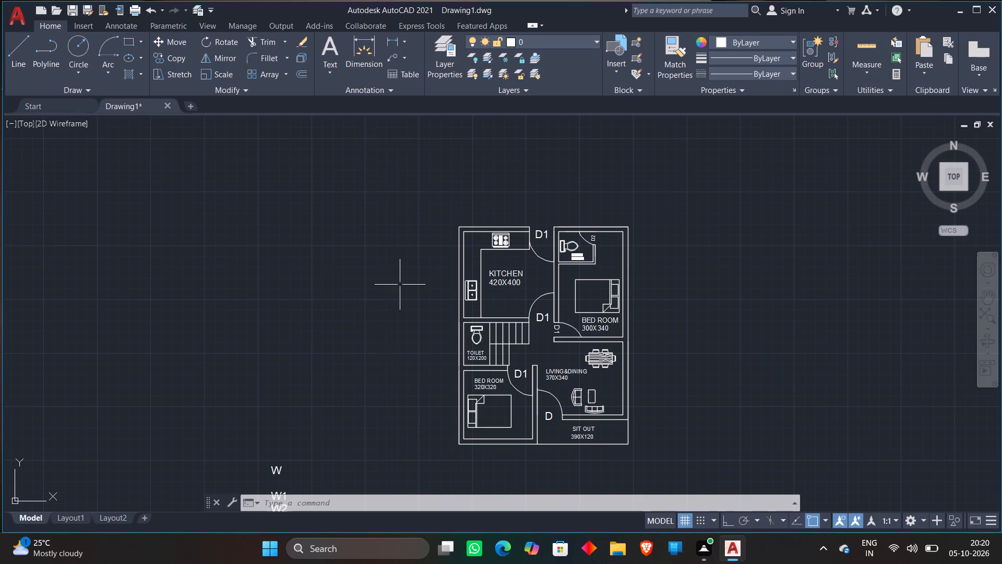
key(l)
key(Return)
scroll(484, 225, up, 3)
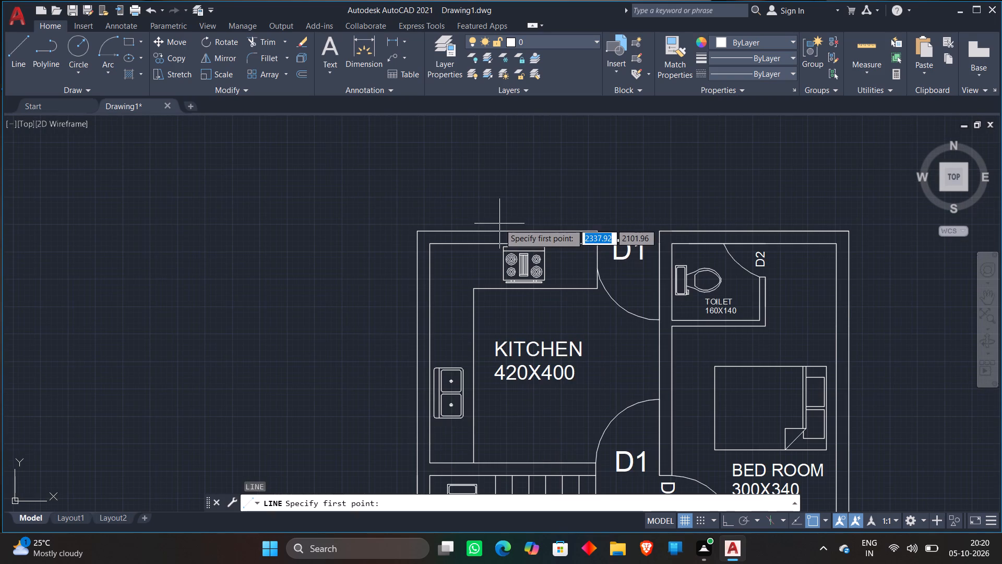
scroll(499, 224, up, 1)
click(463, 221)
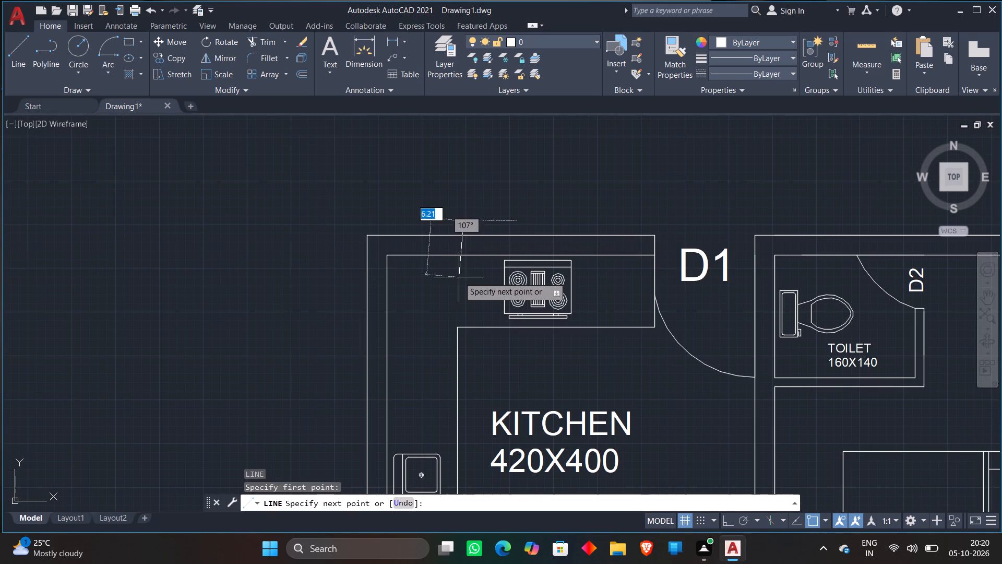
key(F8)
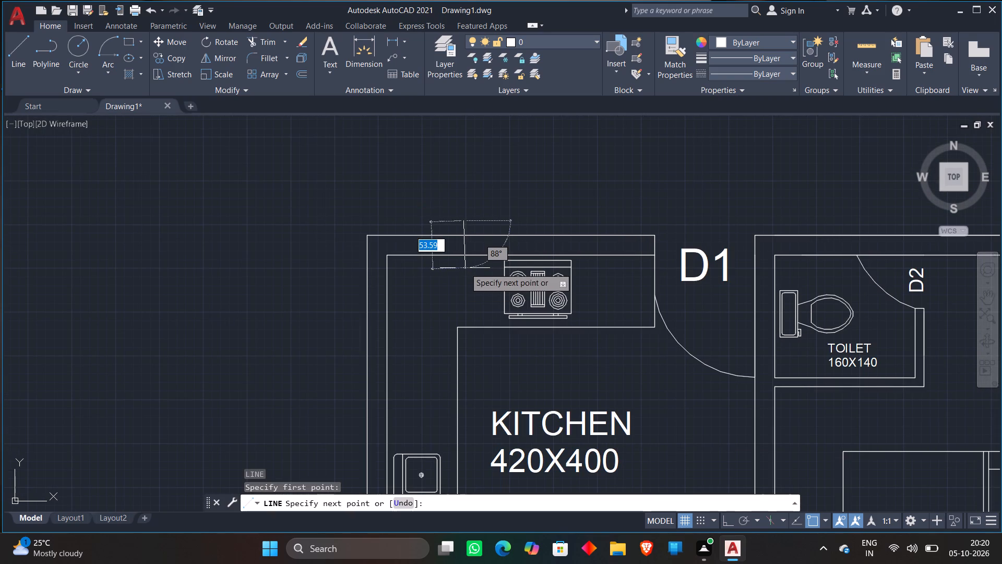
click(465, 268)
key(Escape)
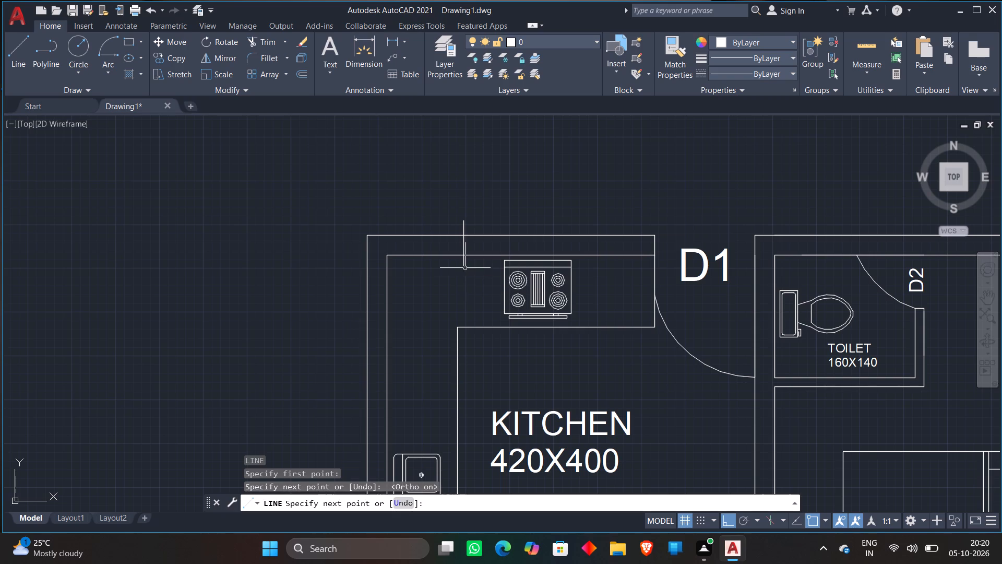
Offset the vertical line across the kitchen's north wall eastward twice in succession by 60.96.
key(o)
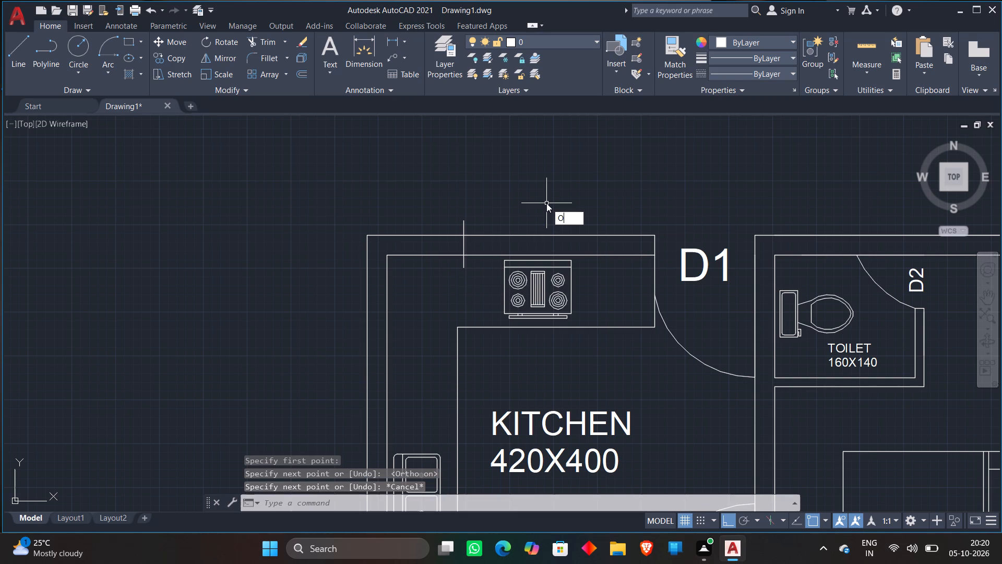
key(Return)
text(60.96)
key(Return)
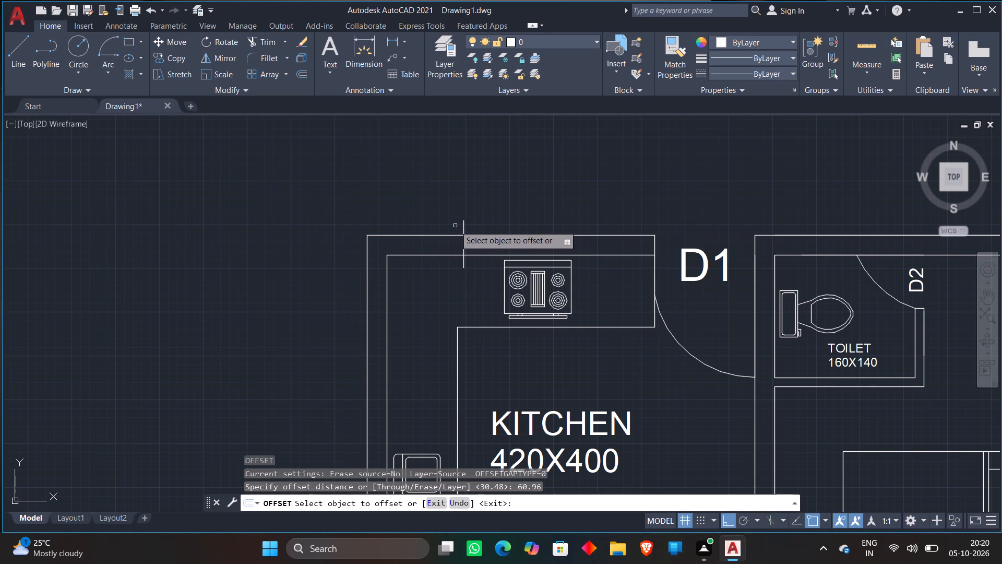
click(463, 225)
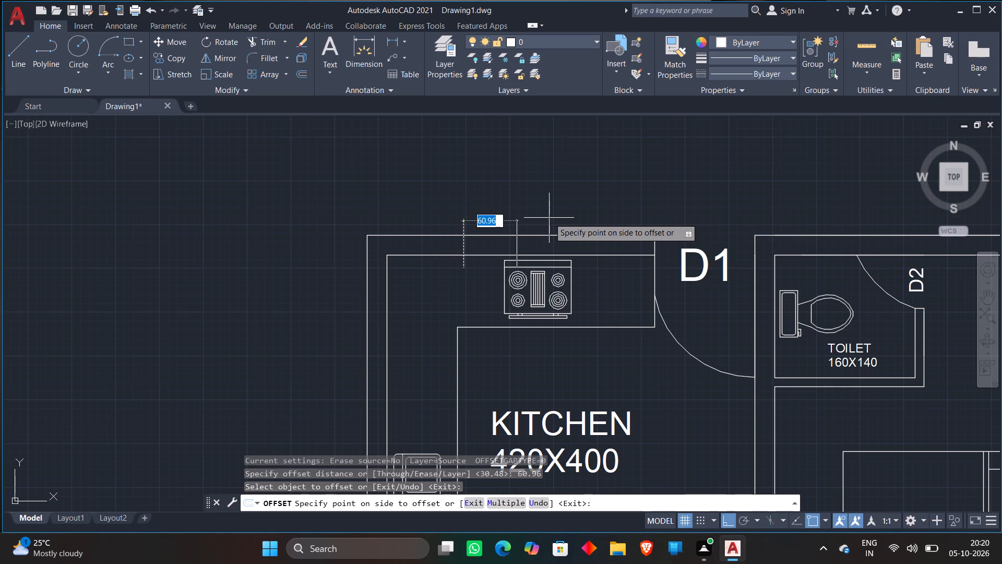
click(549, 218)
click(516, 228)
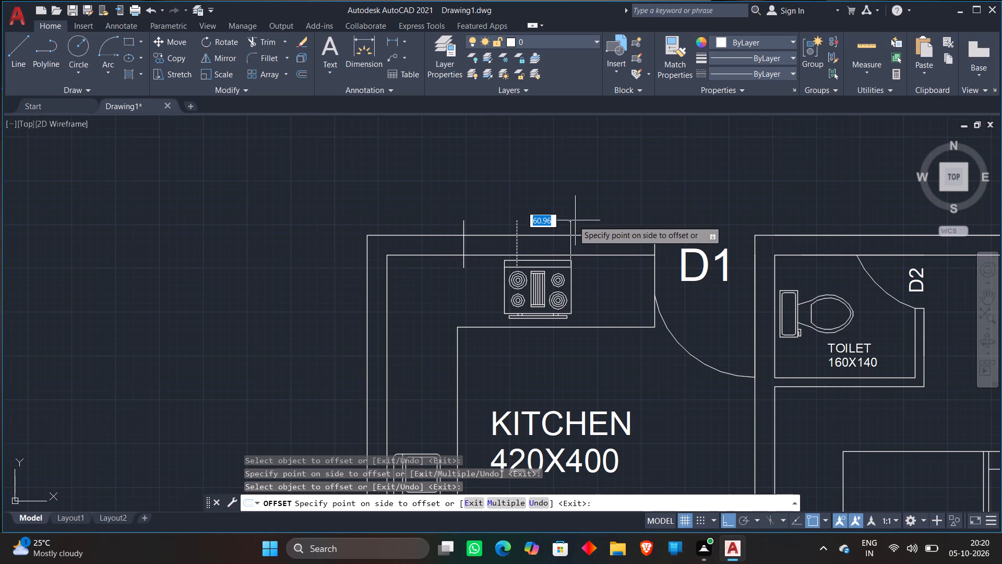
click(581, 220)
scroll(517, 164, down, 1)
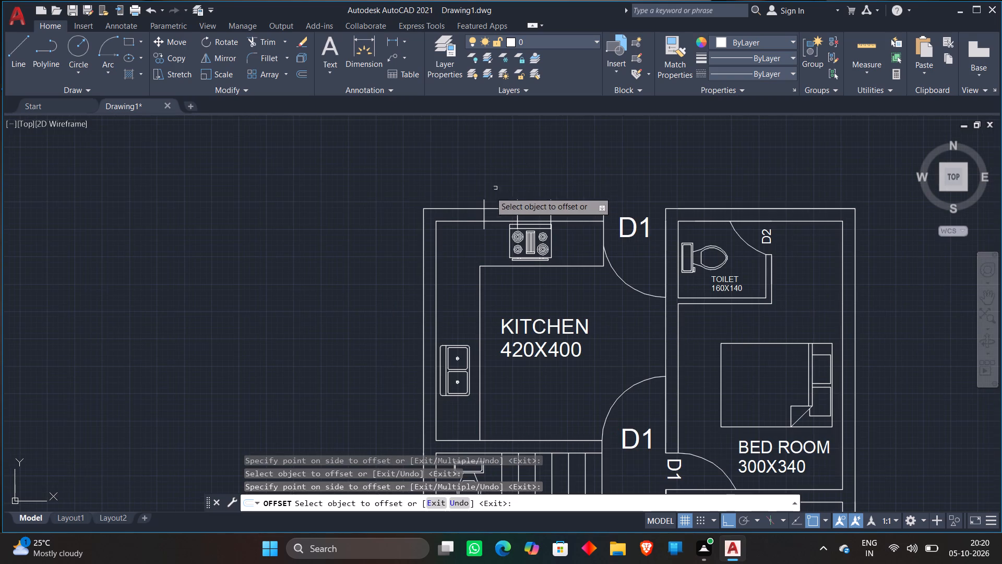
key(Escape)
Trim the three vertical lines back to the inner face of the kitchen's north wall, clearing their leftover pieces over the stove.
text(TR)
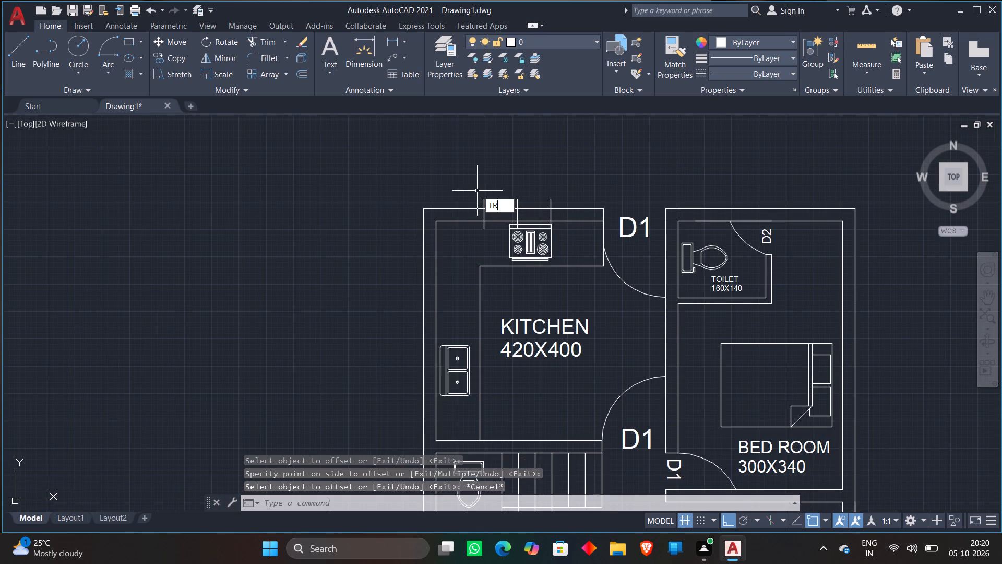
key(Return)
scroll(524, 210, up, 3)
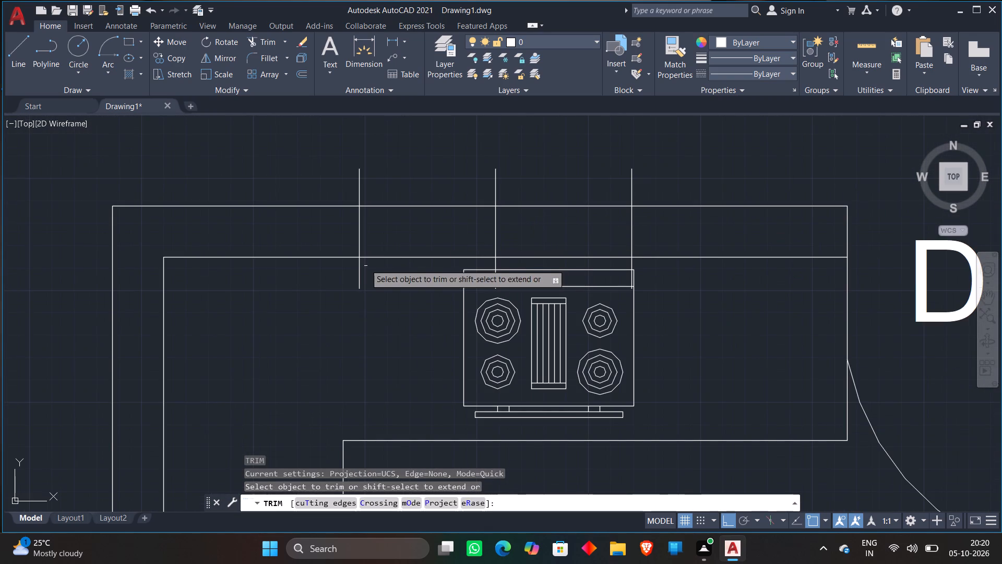
click(335, 271)
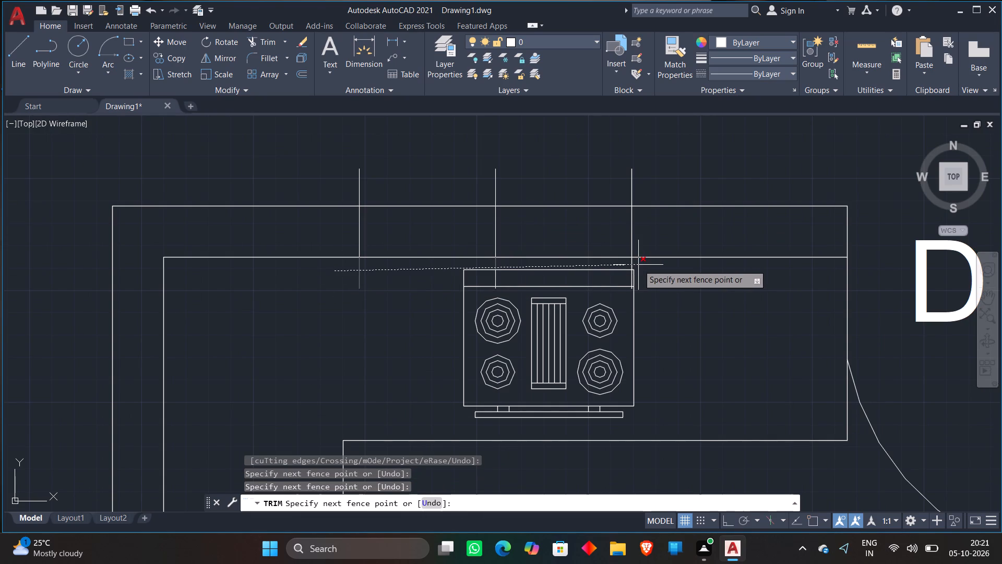
click(642, 264)
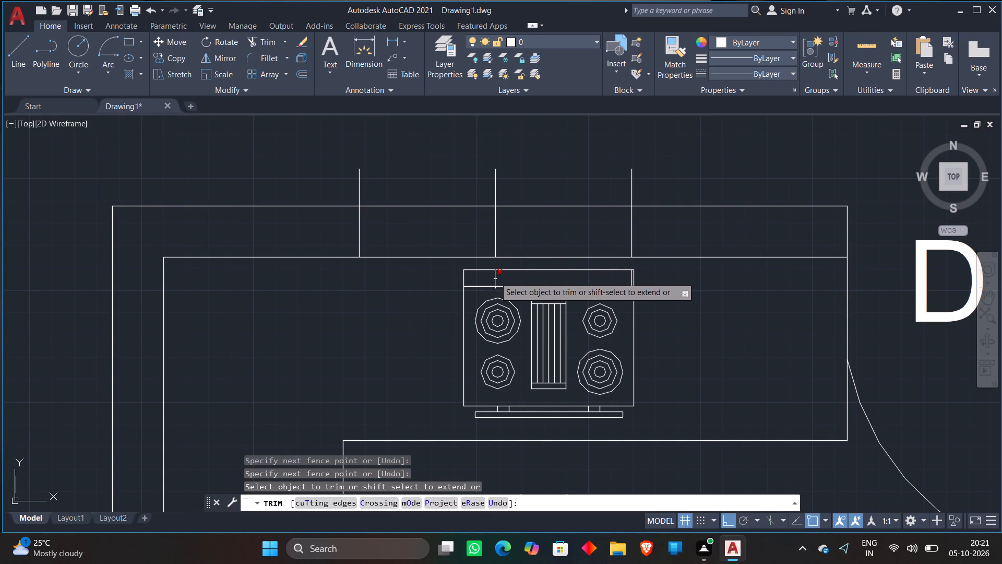
click(495, 277)
scroll(615, 277, up, 2)
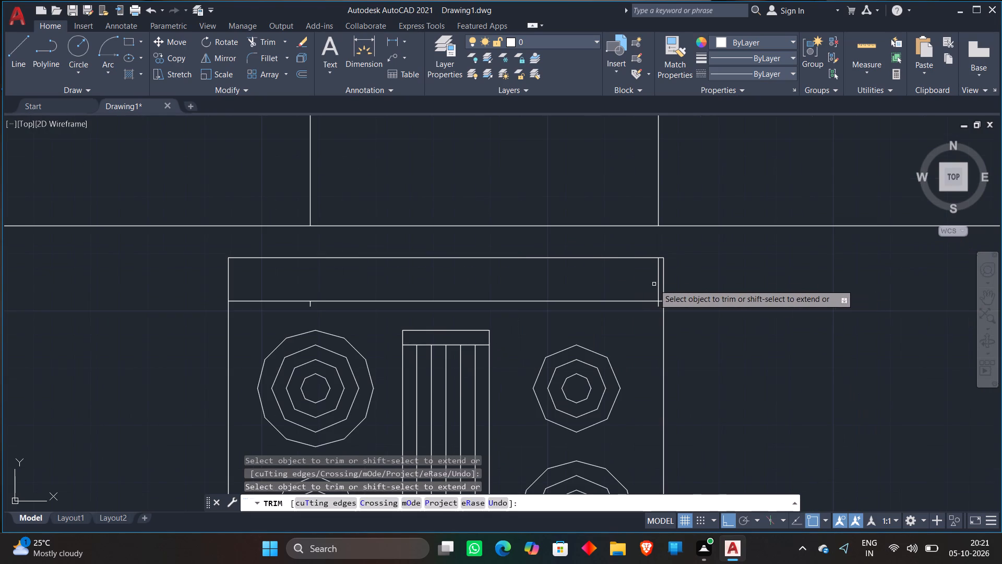
click(657, 286)
click(658, 307)
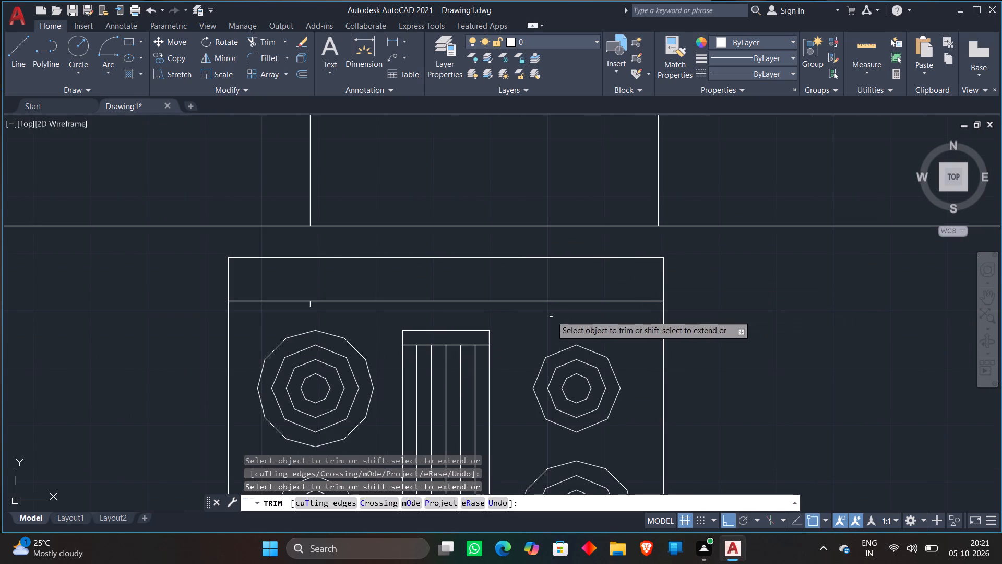
click(310, 305)
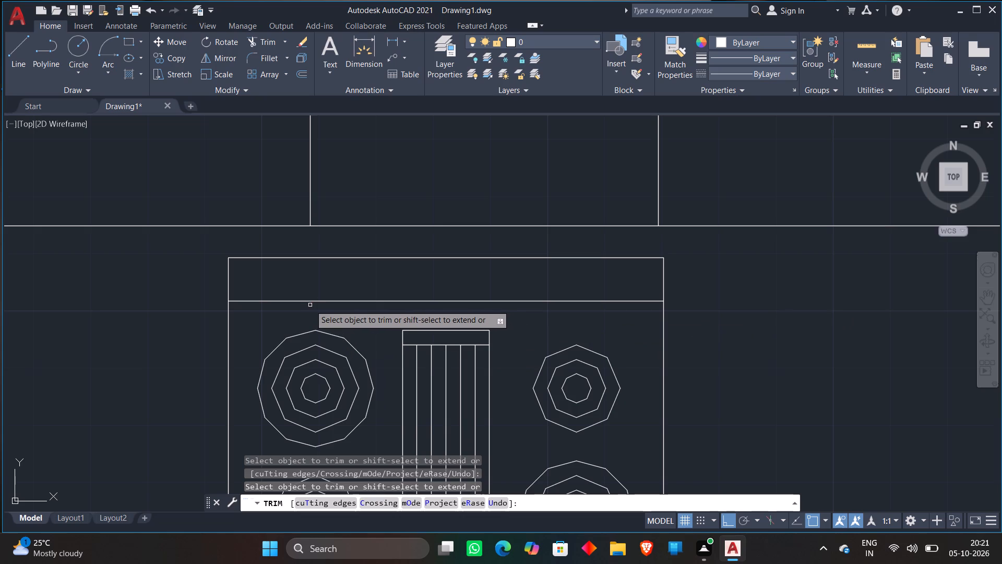
key(Escape)
Trim the three vertical lines back to the outer wall face and remove the middle one, leaving only the window's side lines.
scroll(420, 192, down, 1)
middle_drag(407, 182, 417, 197)
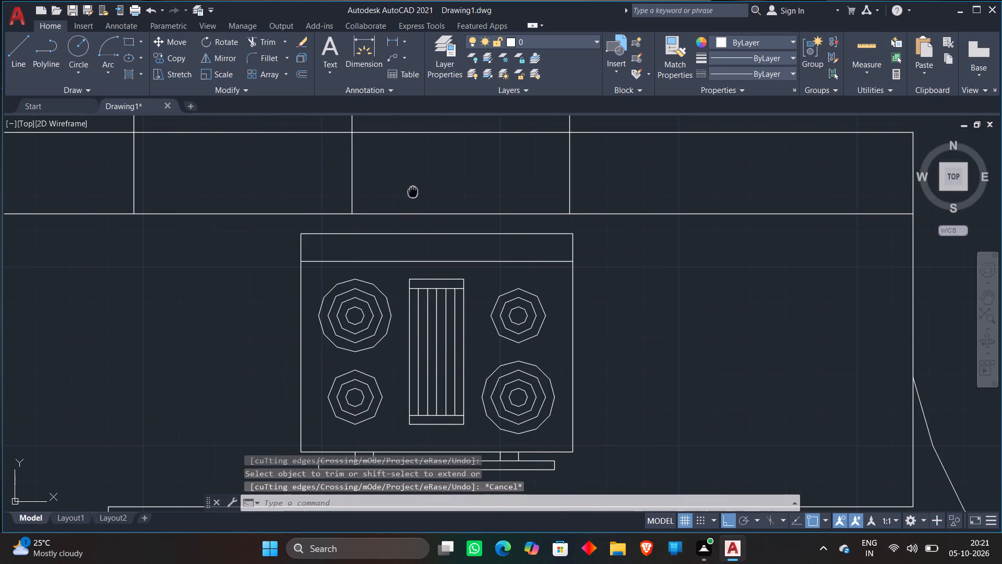
middle_drag(417, 197, 469, 253)
text(TR)
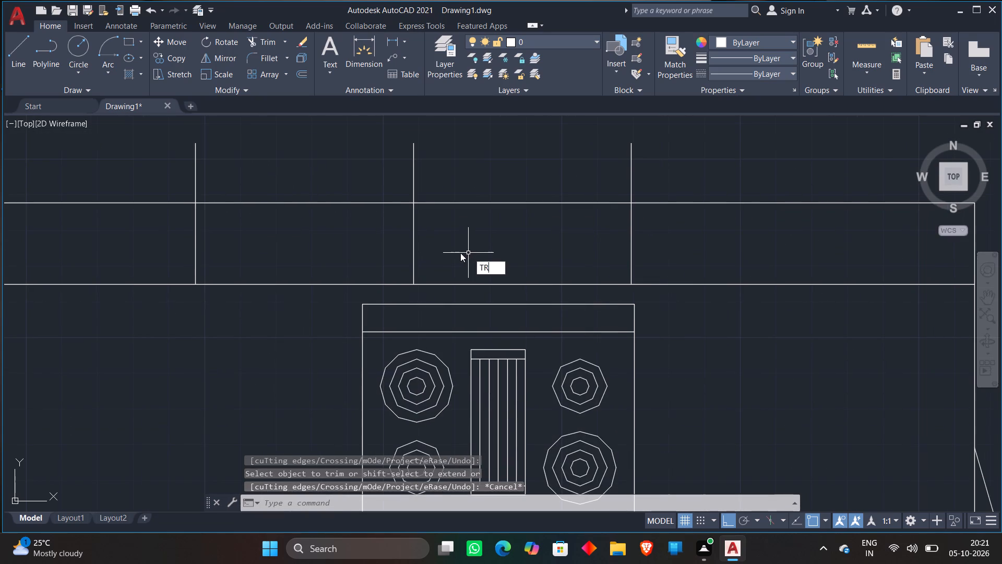
key(Return)
click(172, 179)
click(680, 182)
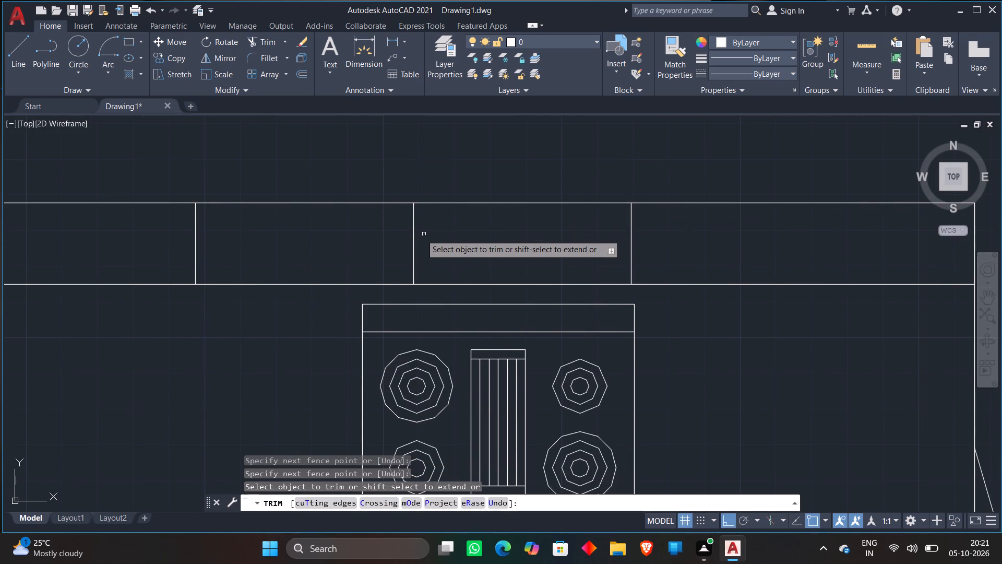
click(413, 238)
key(Escape)
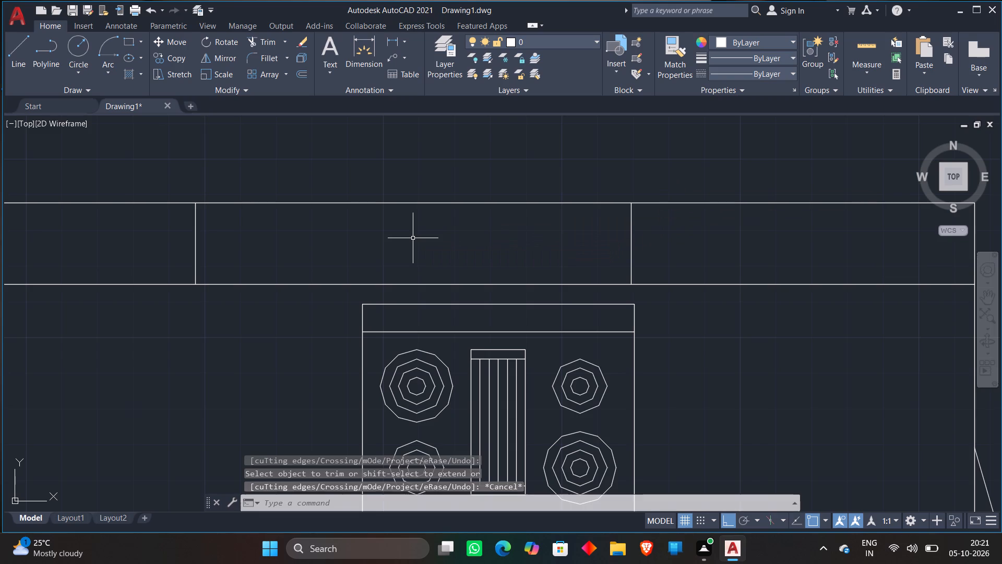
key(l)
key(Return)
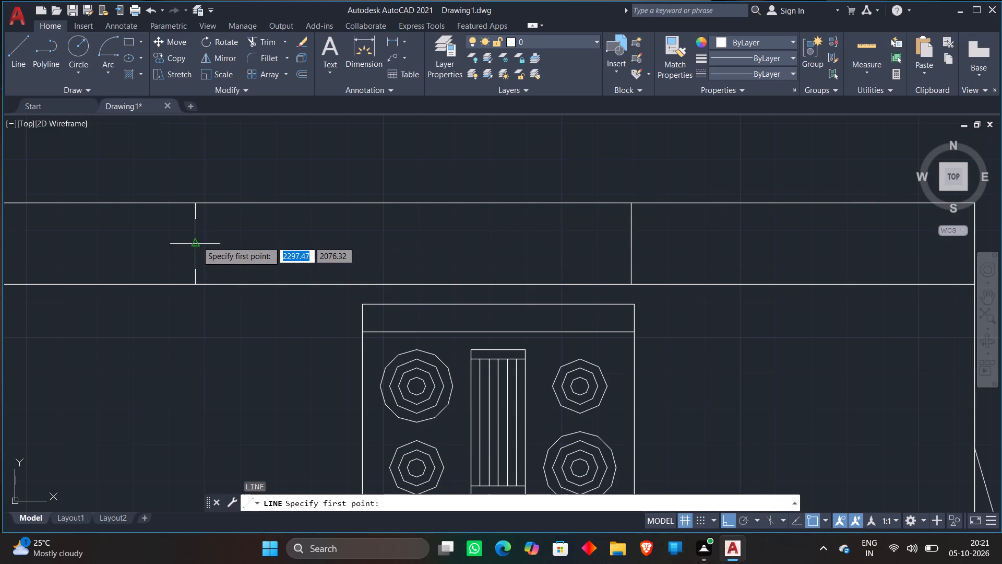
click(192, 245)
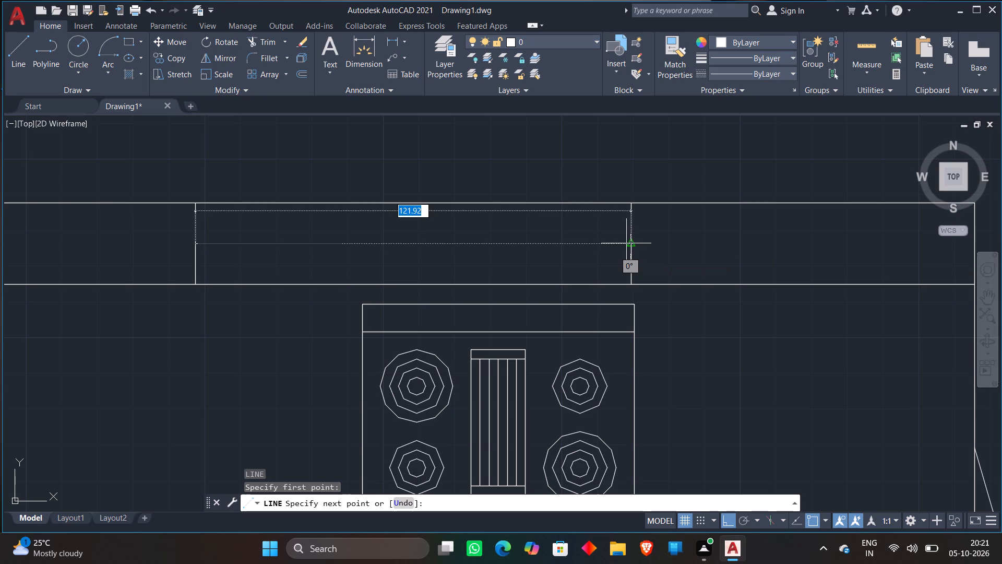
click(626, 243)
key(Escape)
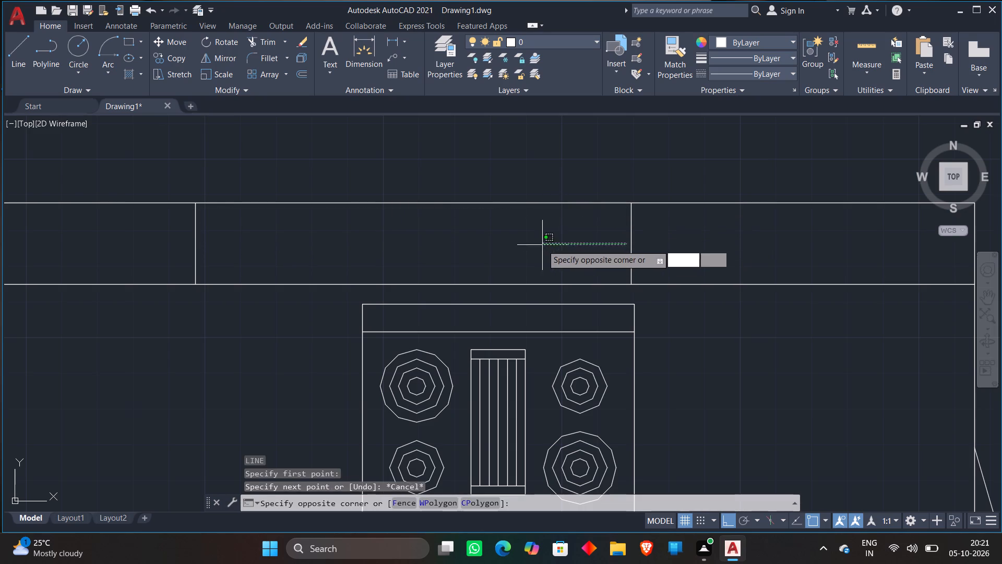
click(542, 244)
Draw a horizontal line 121.92 cm long between the midpoints of the side lines of the kitchen's north window.
key(l)
key(Return)
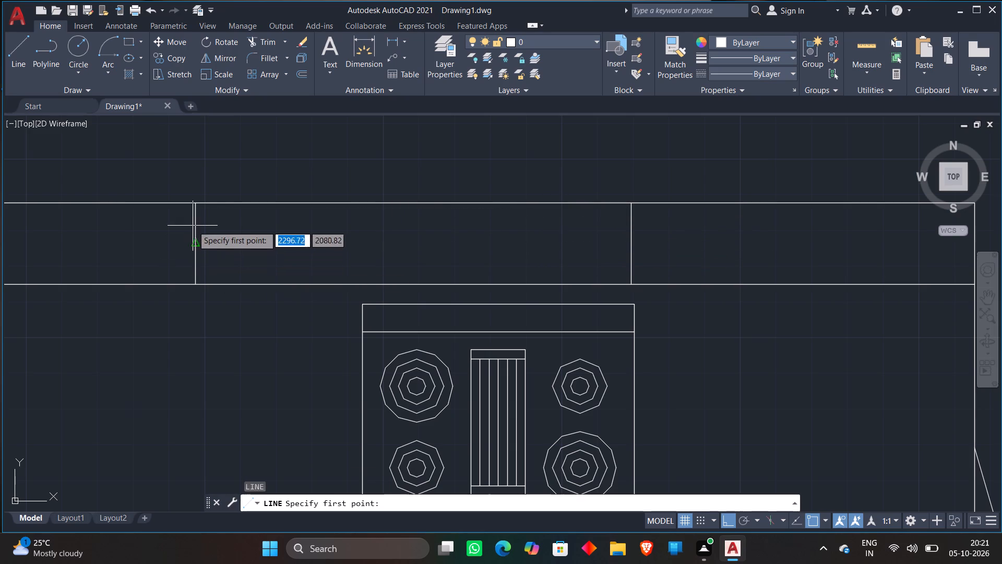
click(197, 243)
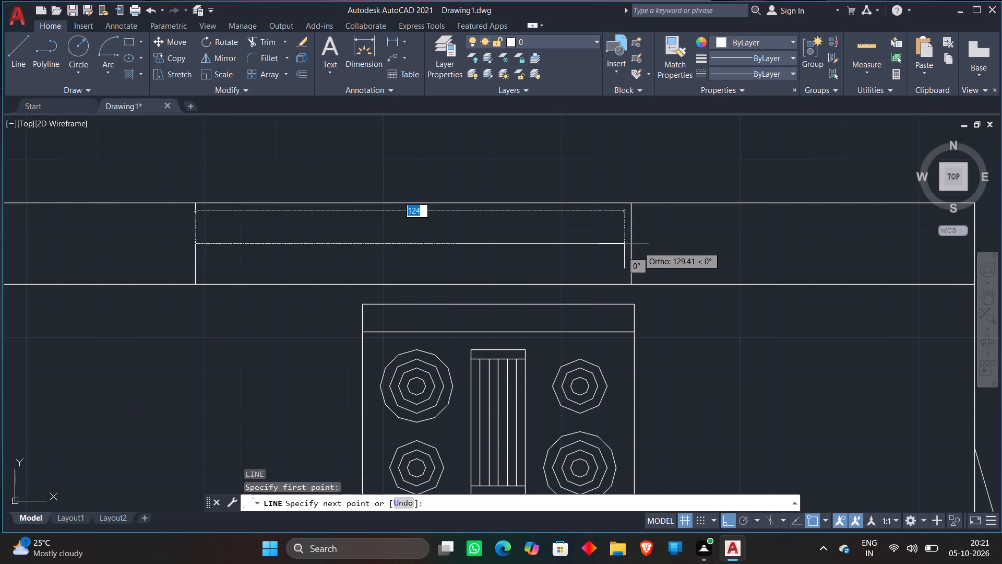
click(637, 244)
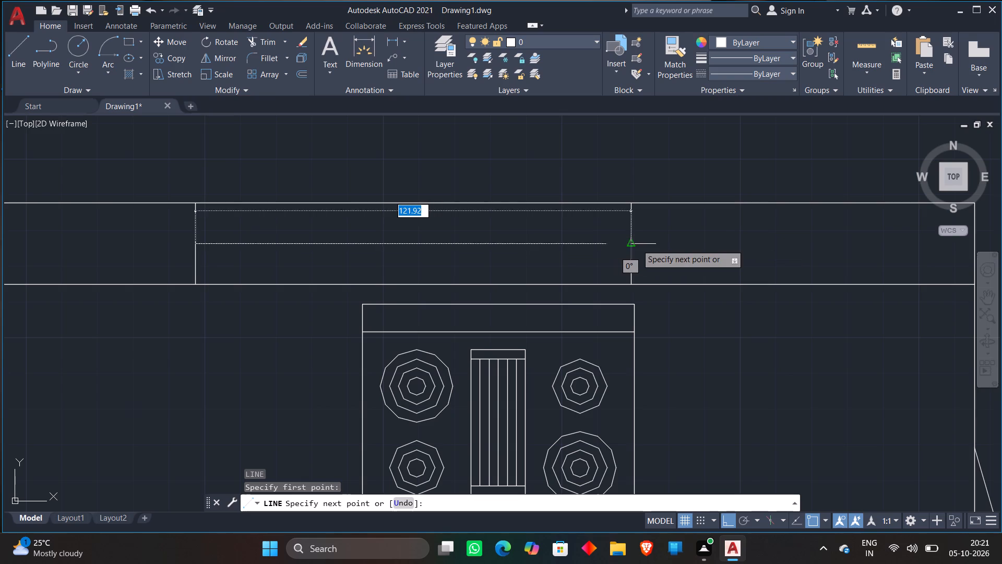
key(Escape)
Move the stove about 28 cm west to centre it beneath the kitchen's north window.
scroll(583, 191, down, 4)
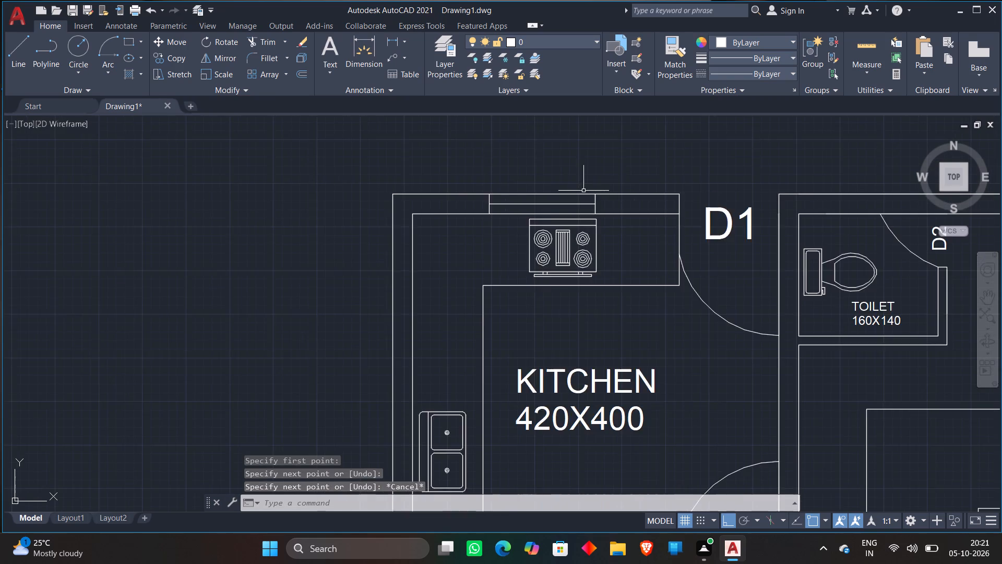
scroll(578, 189, down, 1)
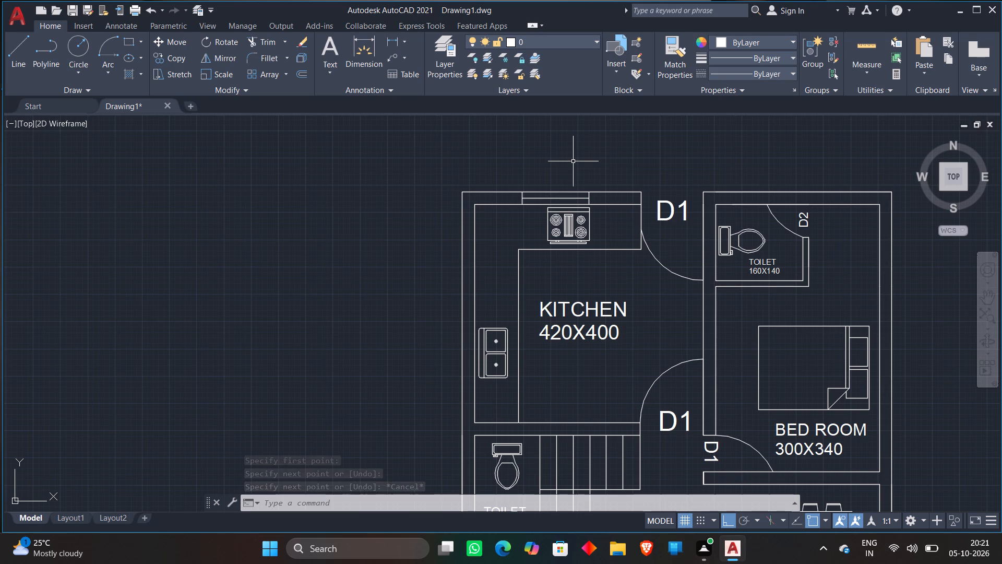
scroll(559, 206, up, 2)
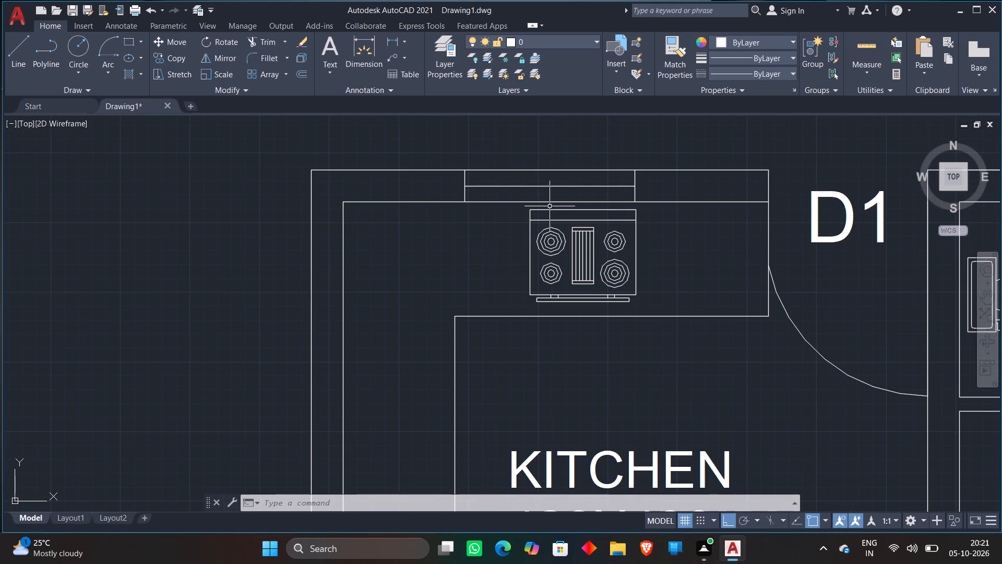
click(529, 209)
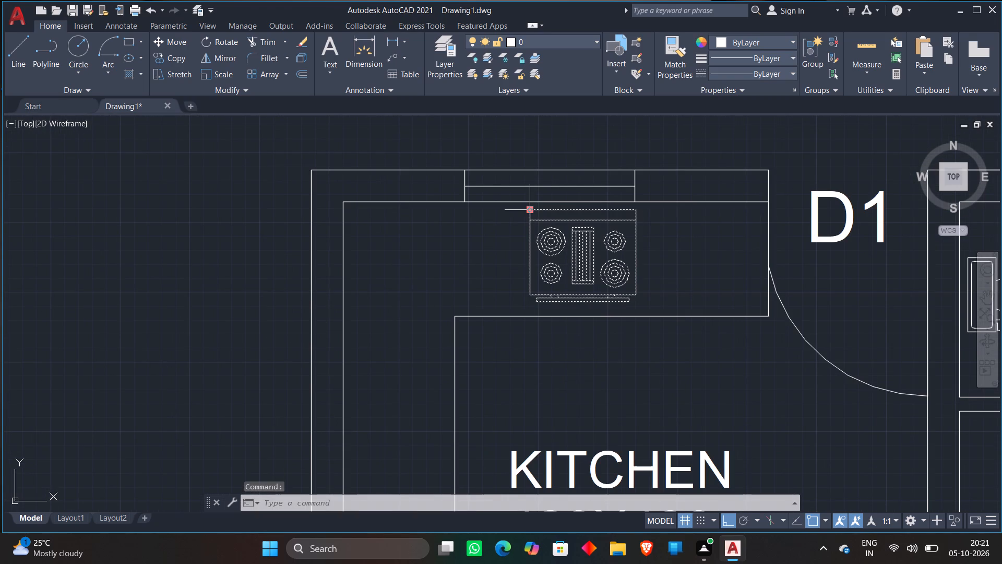
key(m)
key(Return)
click(529, 209)
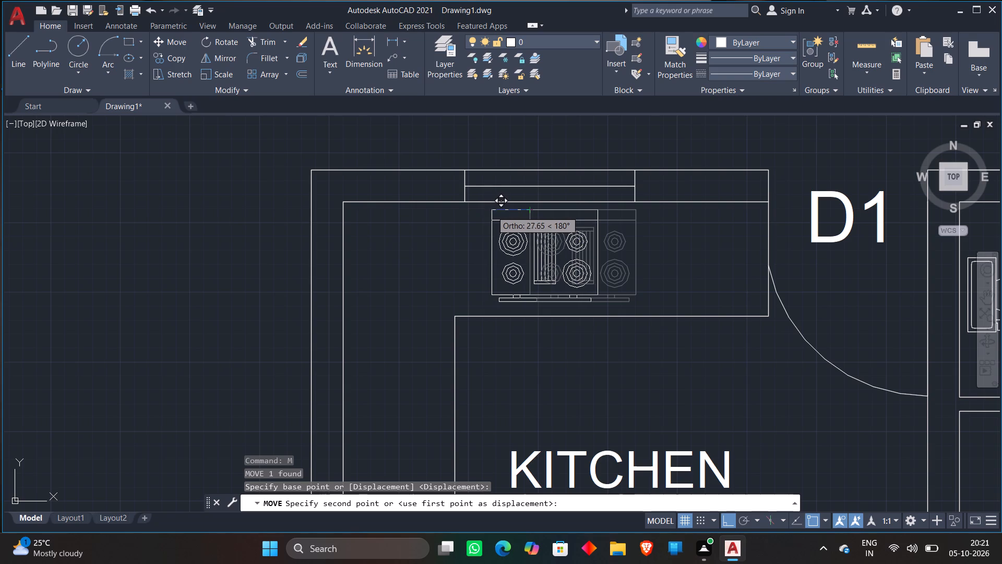
click(492, 211)
Draw a horizontal line about 125 cm long westward from the inner face of the kitchen's west wall, just north of the sink.
scroll(539, 222, down, 1)
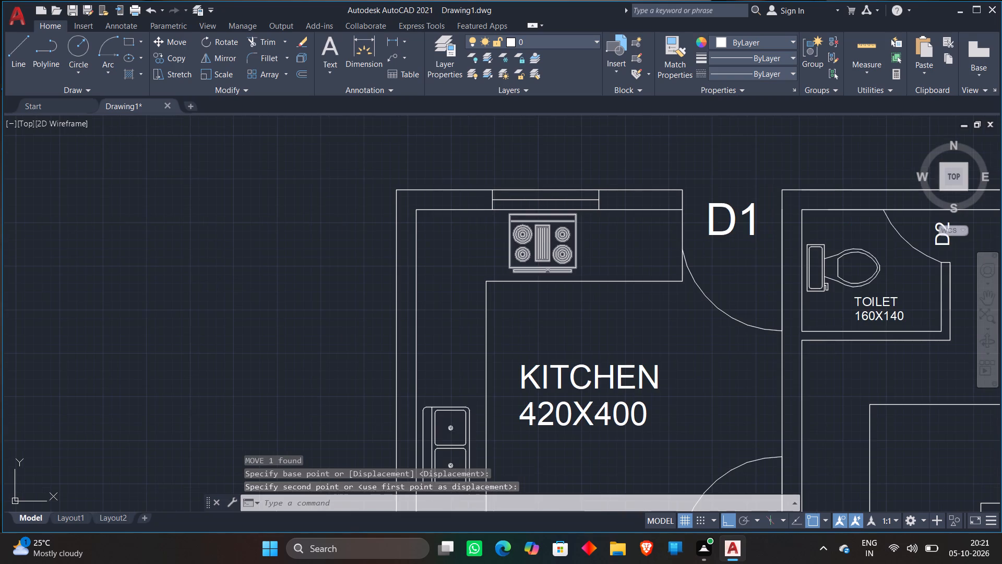
middle_drag(443, 318, 568, 216)
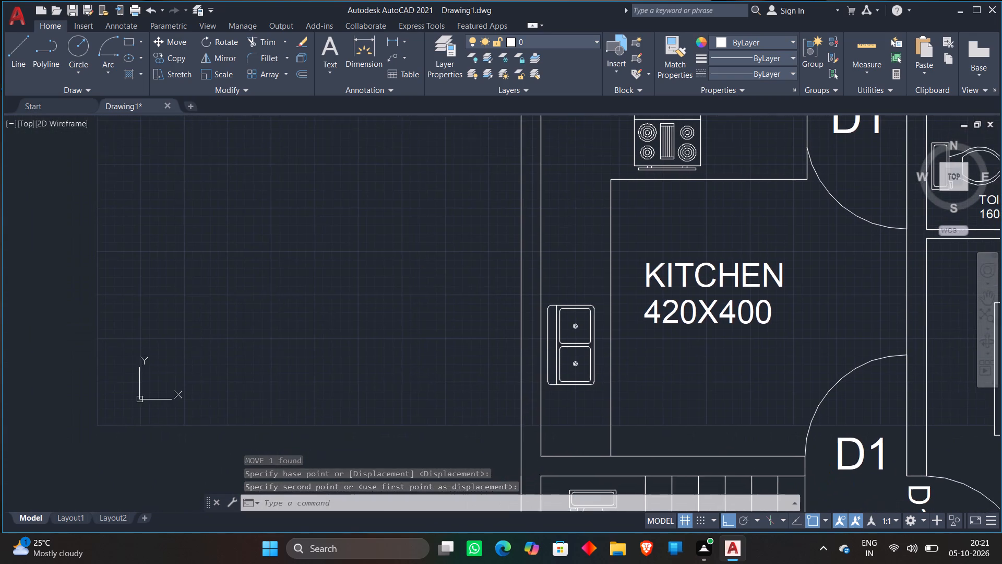
middle_drag(568, 216, 569, 214)
key(l)
key(Return)
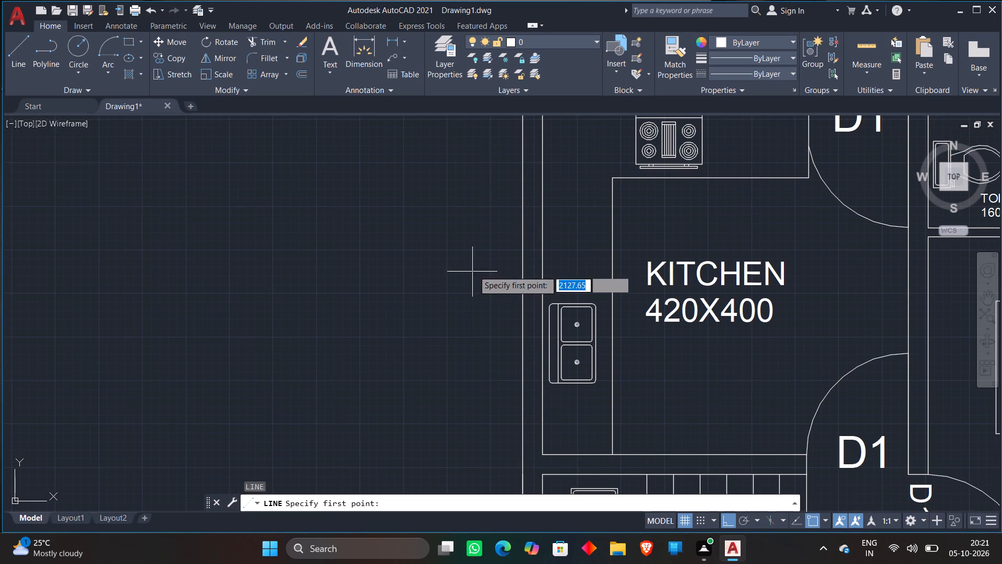
click(543, 278)
click(434, 271)
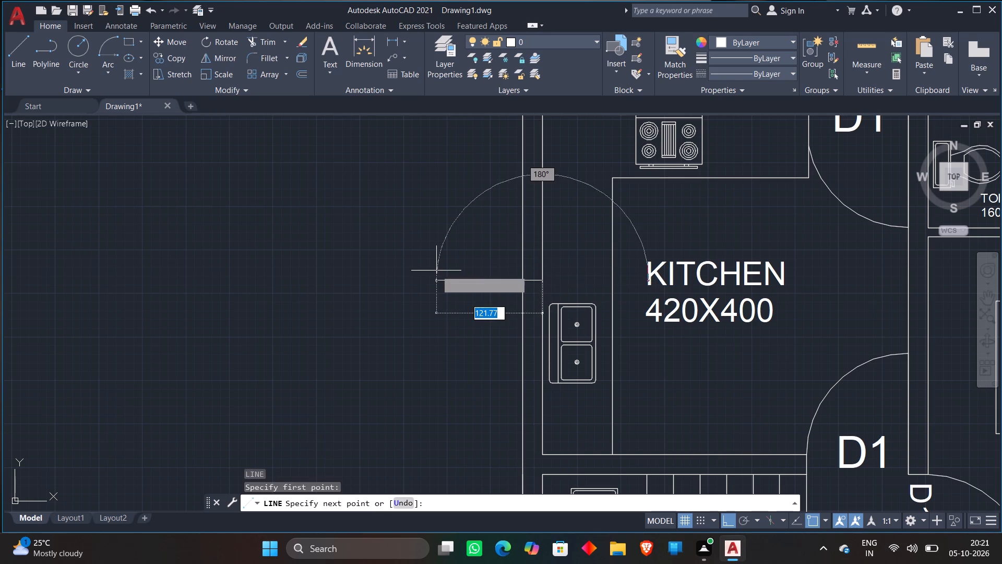
key(Escape)
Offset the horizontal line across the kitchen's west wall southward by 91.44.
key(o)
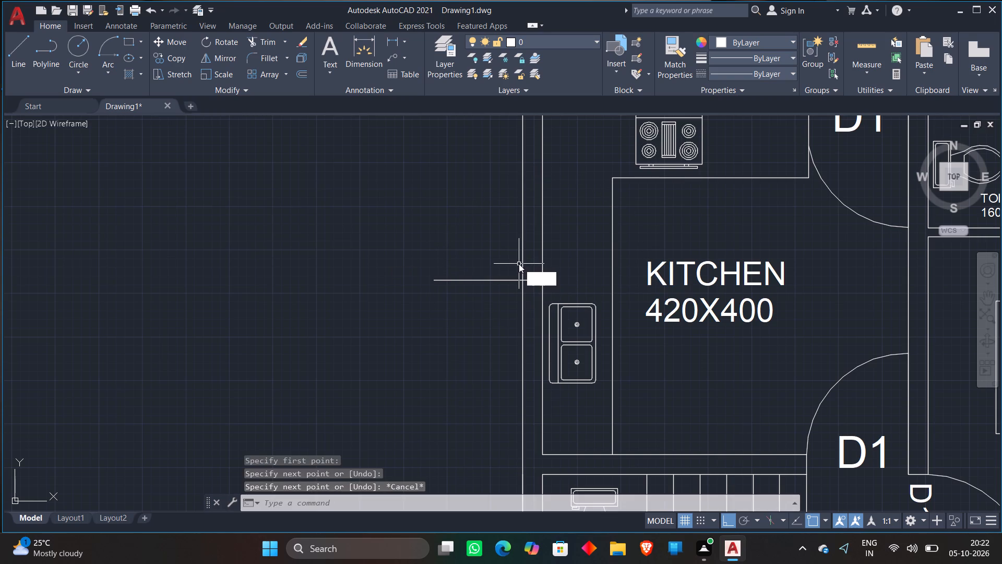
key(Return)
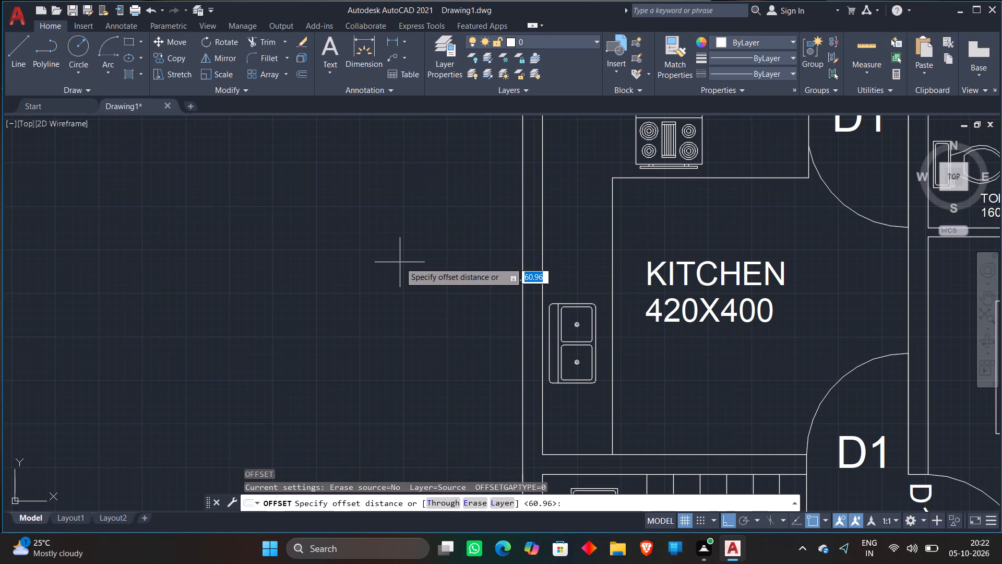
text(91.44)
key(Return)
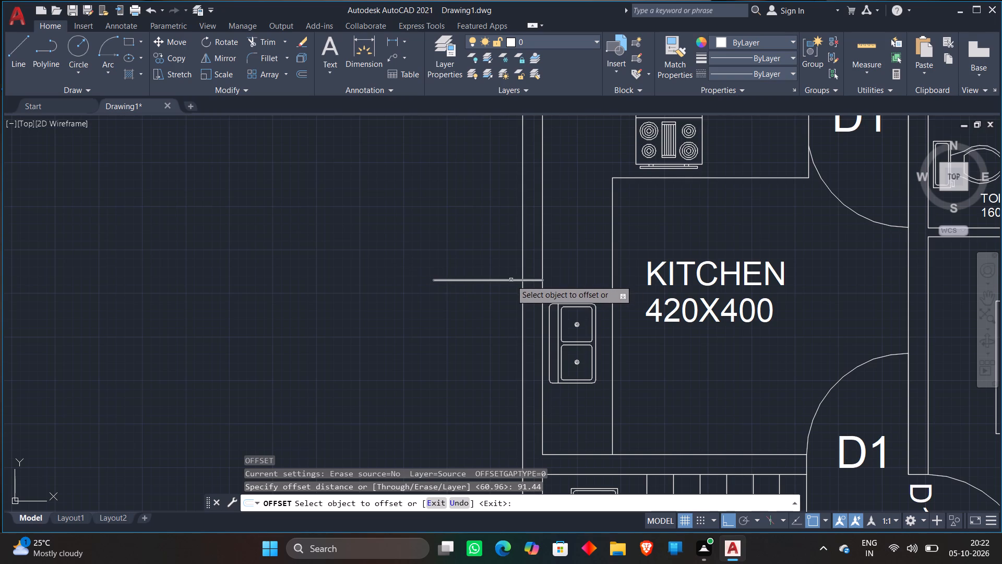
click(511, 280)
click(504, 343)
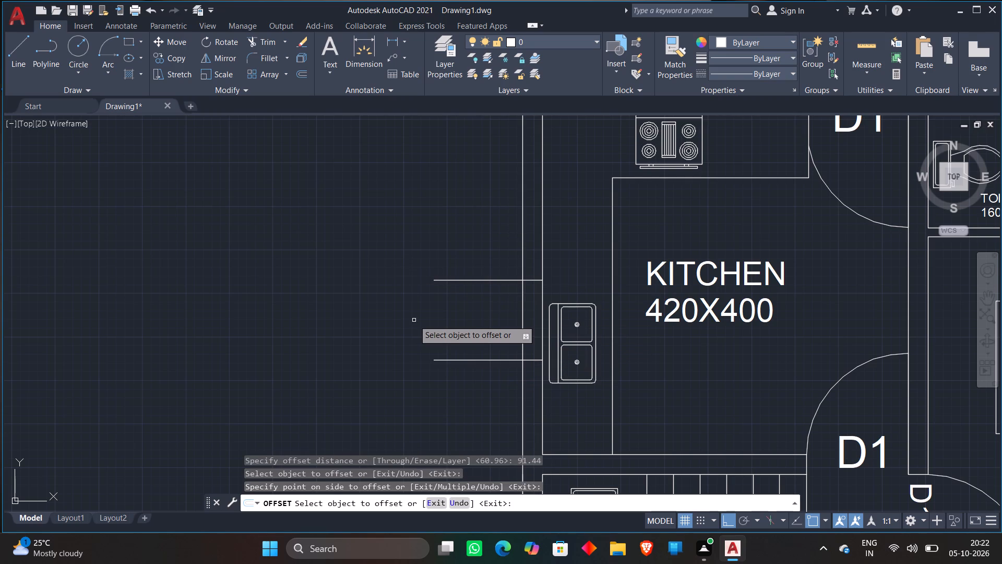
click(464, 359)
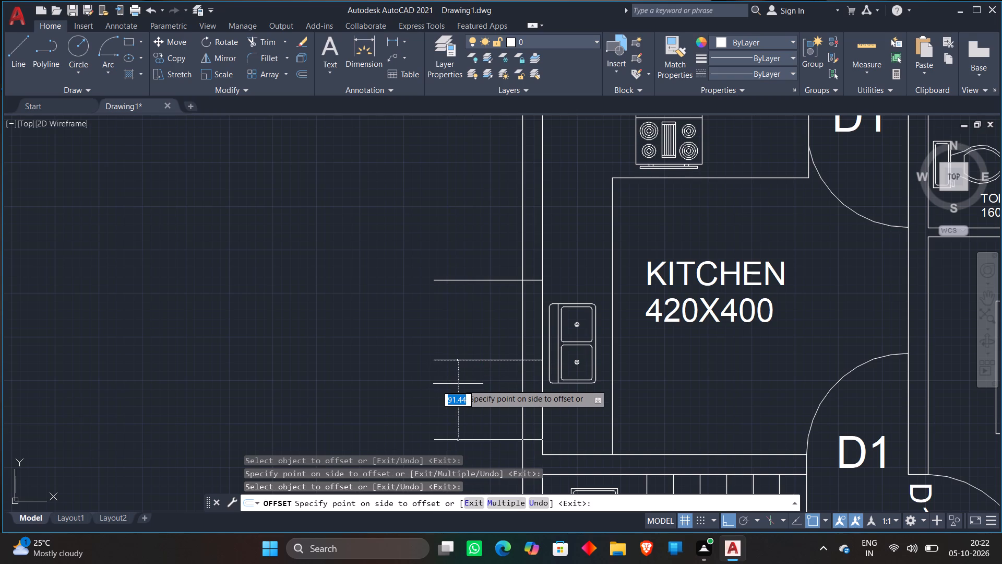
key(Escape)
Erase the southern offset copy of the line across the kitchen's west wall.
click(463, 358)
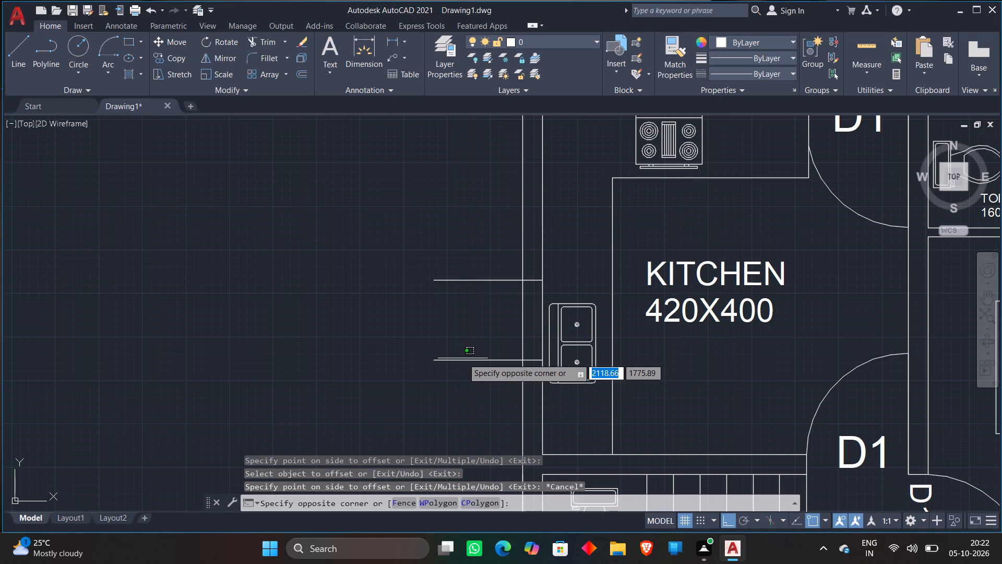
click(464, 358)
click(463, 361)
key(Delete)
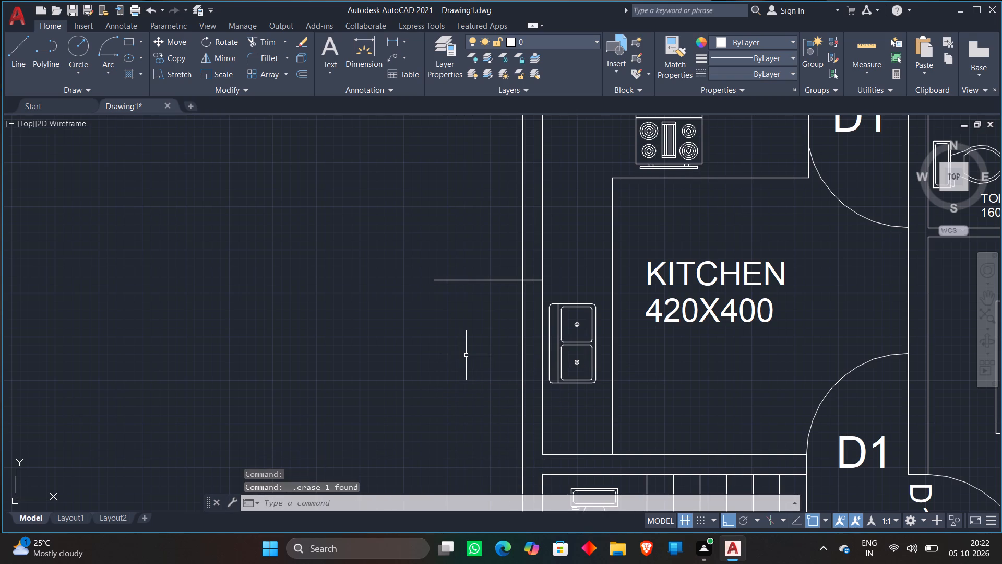
Offset the horizontal line across the kitchen's west wall southward by 121.92.
key(o)
key(Return)
text(121)
text(.92)
key(Return)
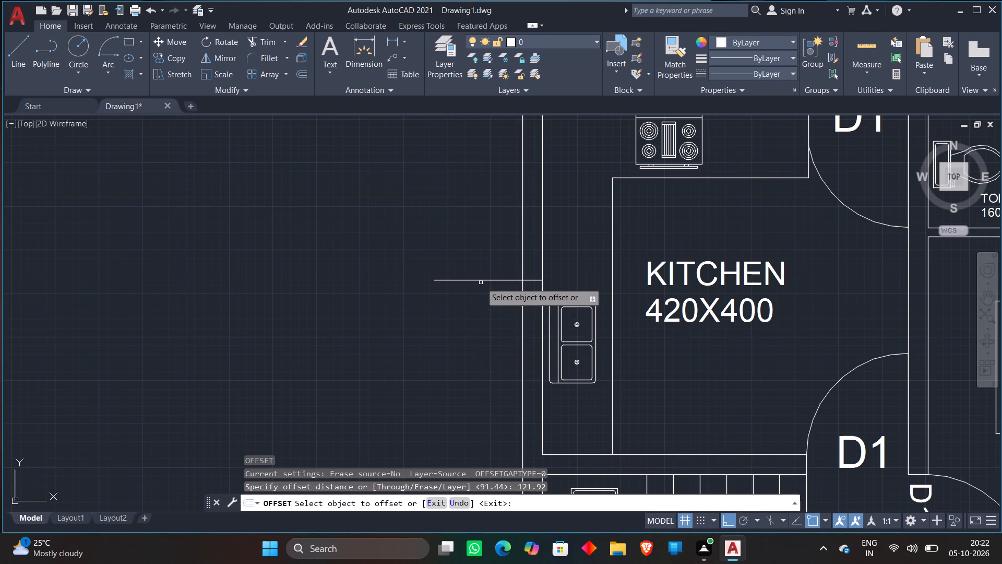
click(482, 281)
click(476, 334)
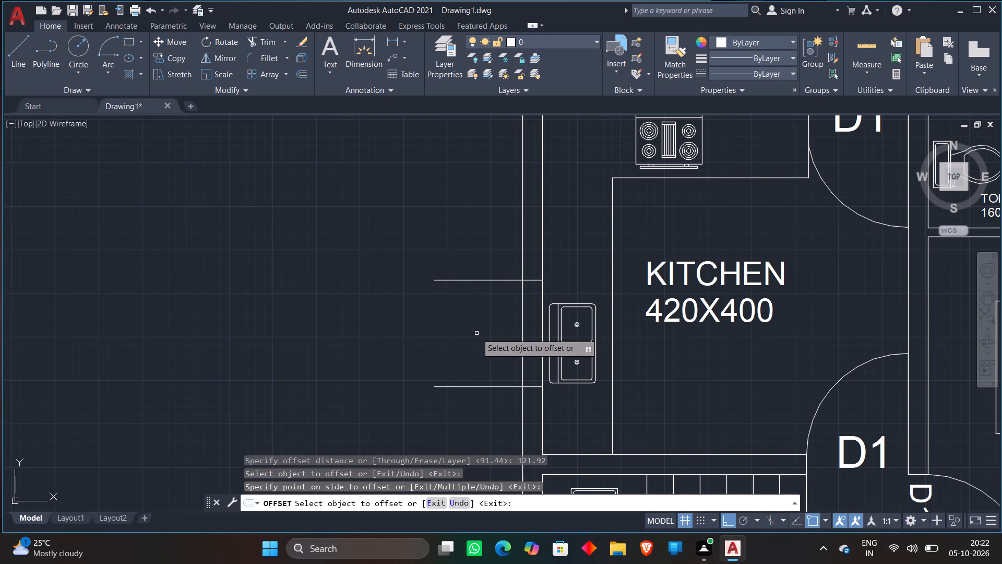
key(Escape)
Trim both horizontal lines back to the outer face of the kitchen's west wall, leaving the window's side lines.
text(TR)
key(Return)
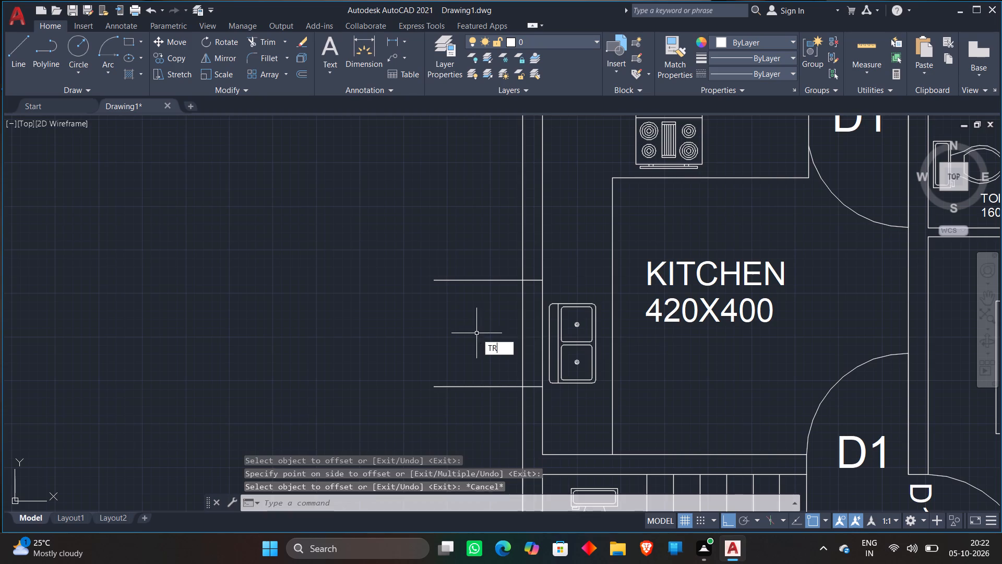
click(489, 244)
click(470, 406)
key(Escape)
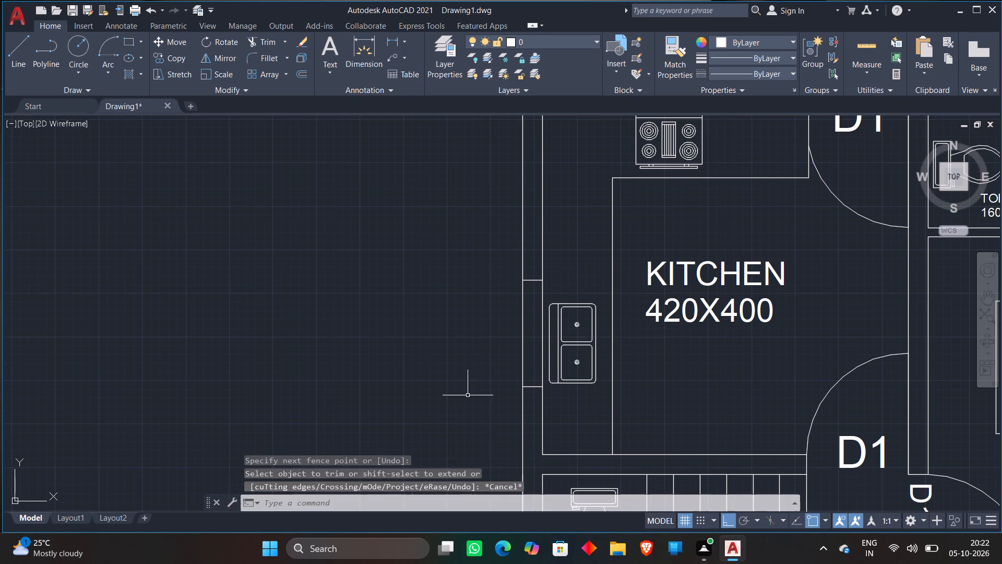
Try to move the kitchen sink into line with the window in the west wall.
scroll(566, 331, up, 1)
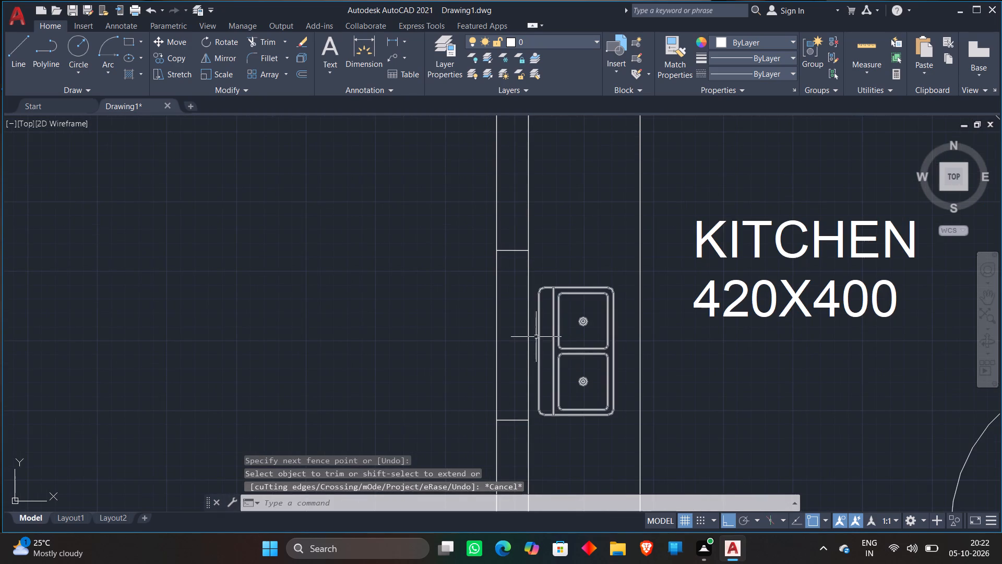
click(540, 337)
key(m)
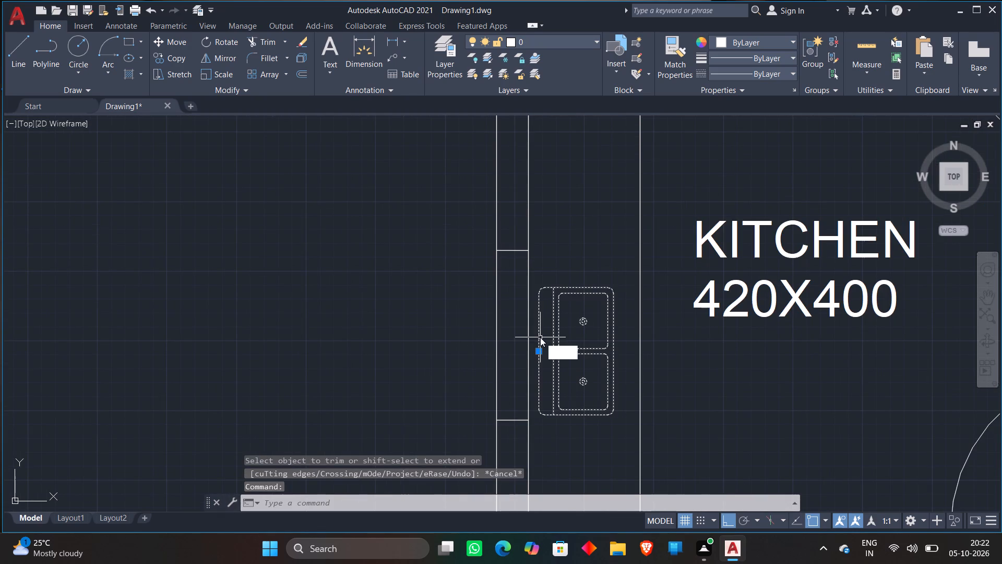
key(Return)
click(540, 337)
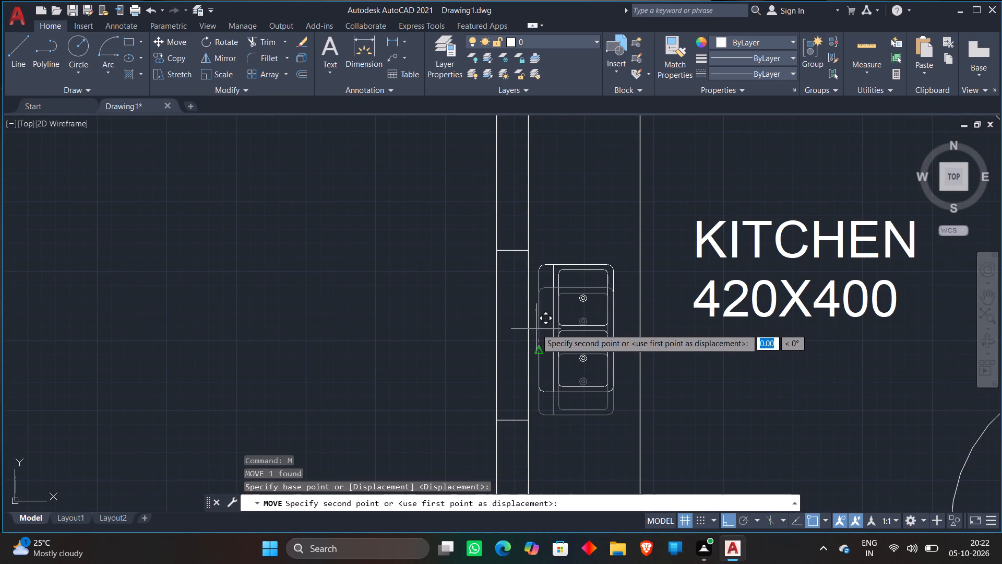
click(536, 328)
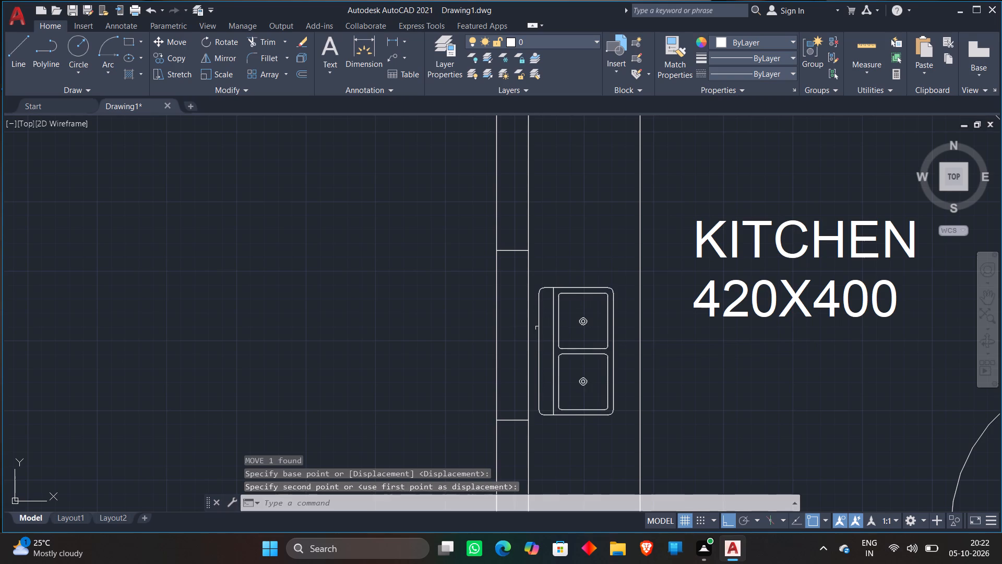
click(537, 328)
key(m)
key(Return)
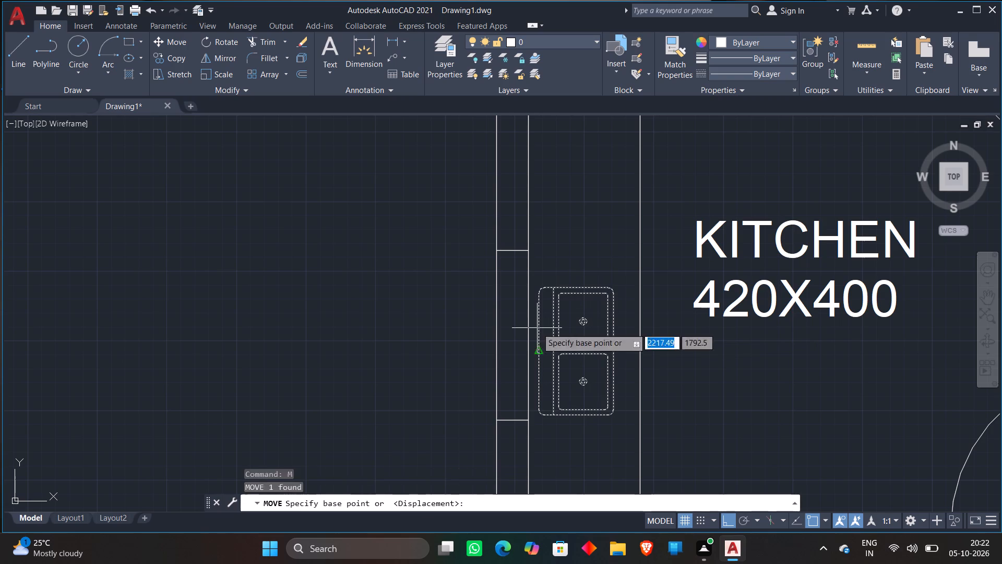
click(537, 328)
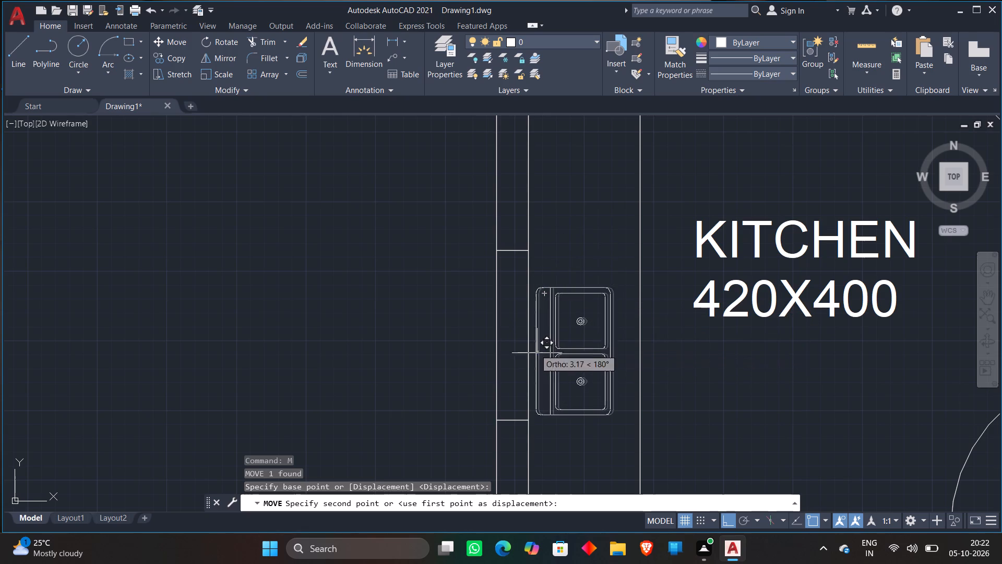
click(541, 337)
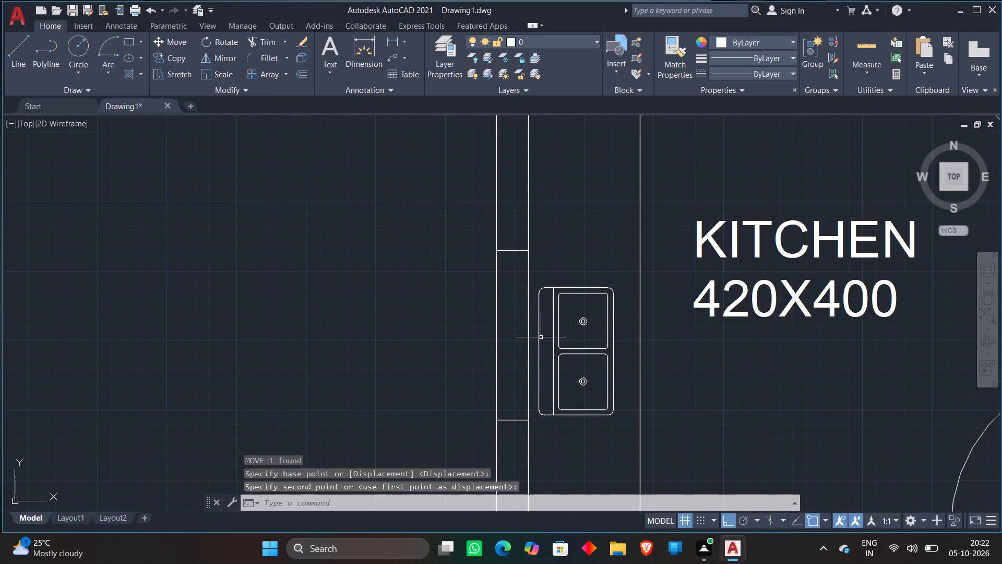
Move the kitchen sink slightly north to centre it on the window in the west wall.
click(548, 287)
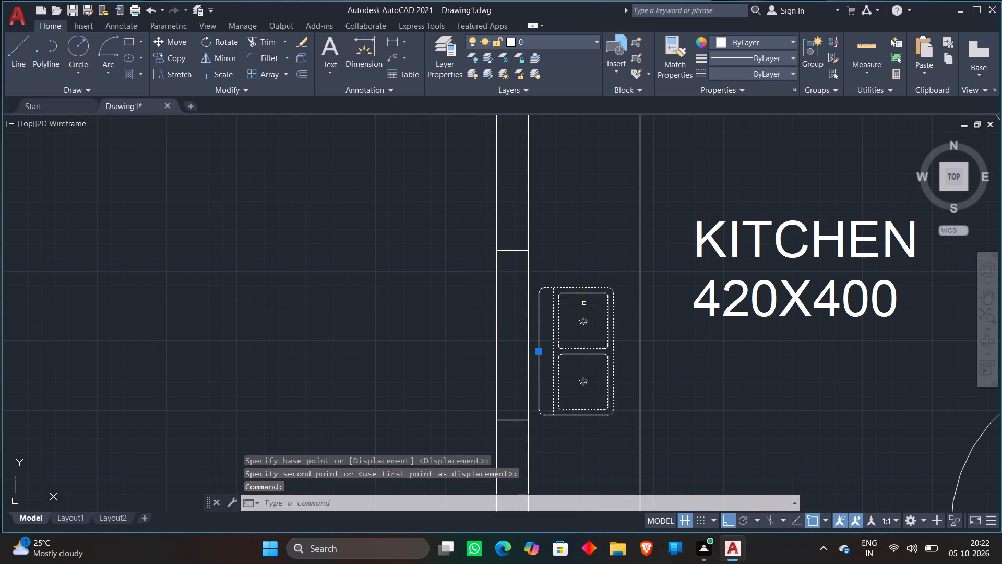
key(m)
key(Return)
click(614, 290)
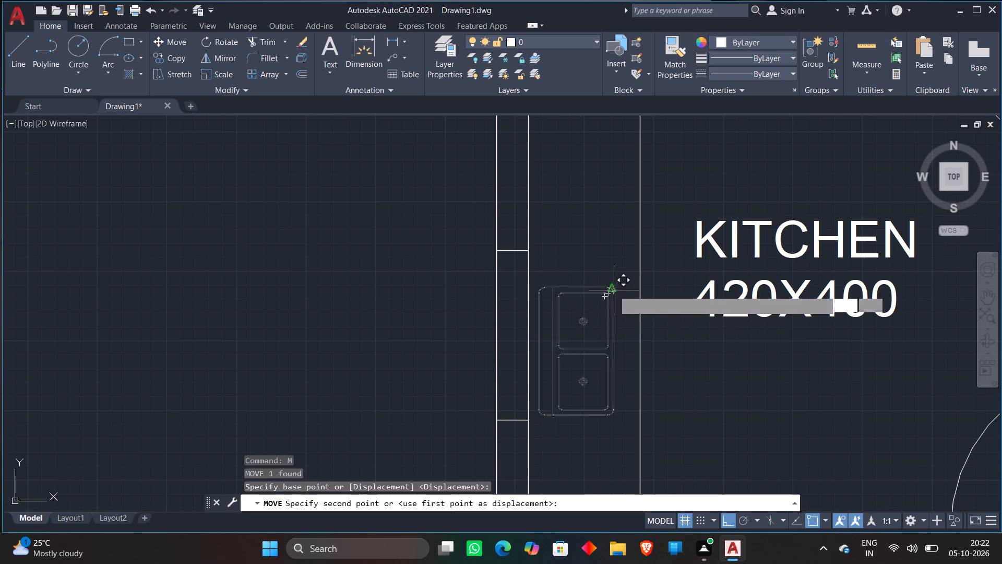
click(614, 273)
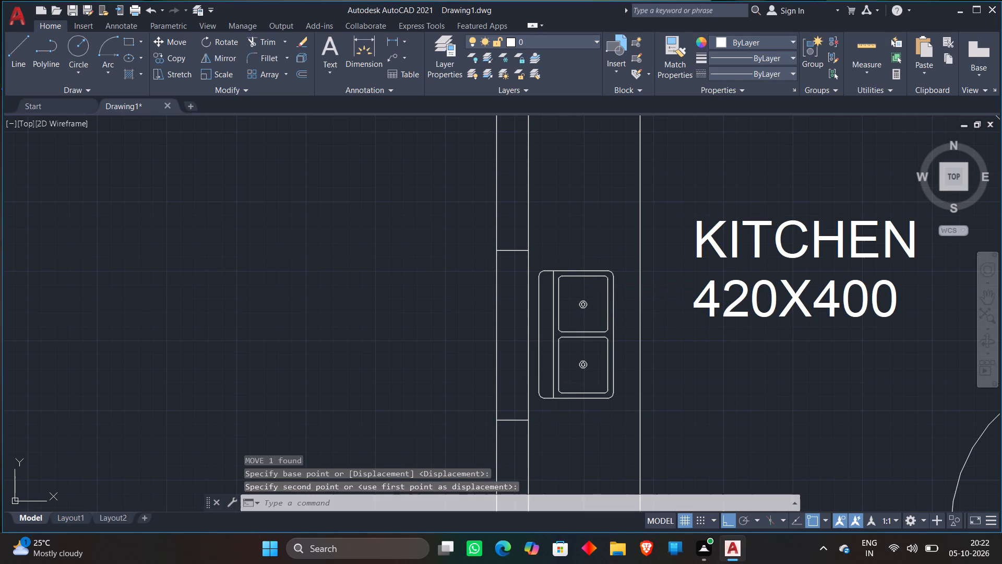
Draw the glass line of the kitchen's west window, 121.92 long, between the midpoints of its two side lines.
scroll(587, 249, down, 2)
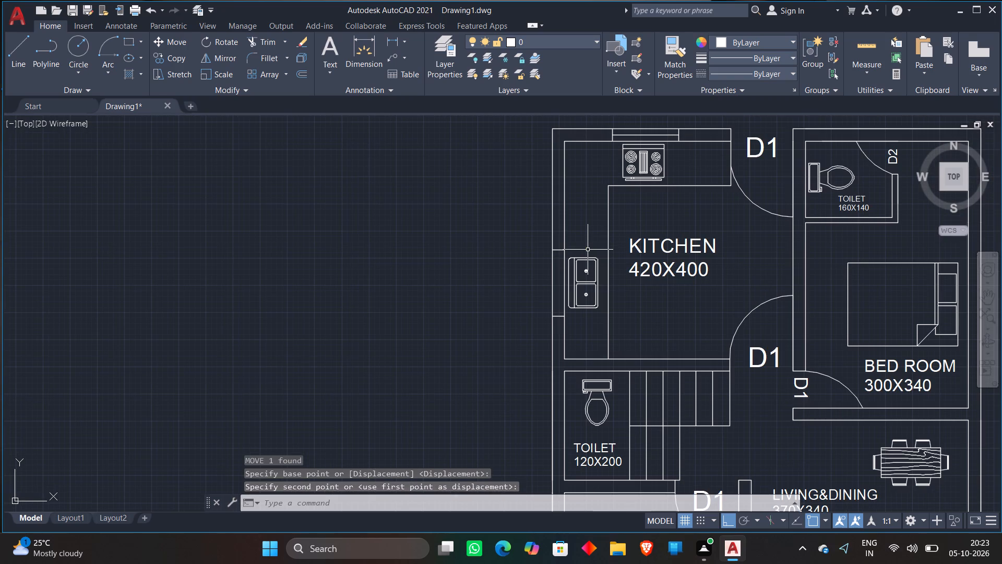
key(l)
key(Return)
scroll(529, 223, up, 2)
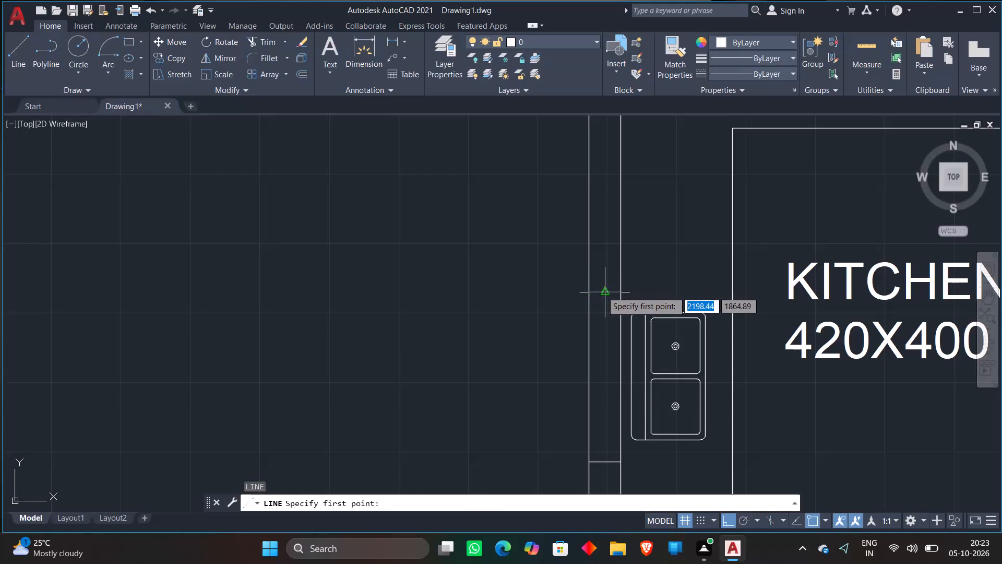
click(602, 291)
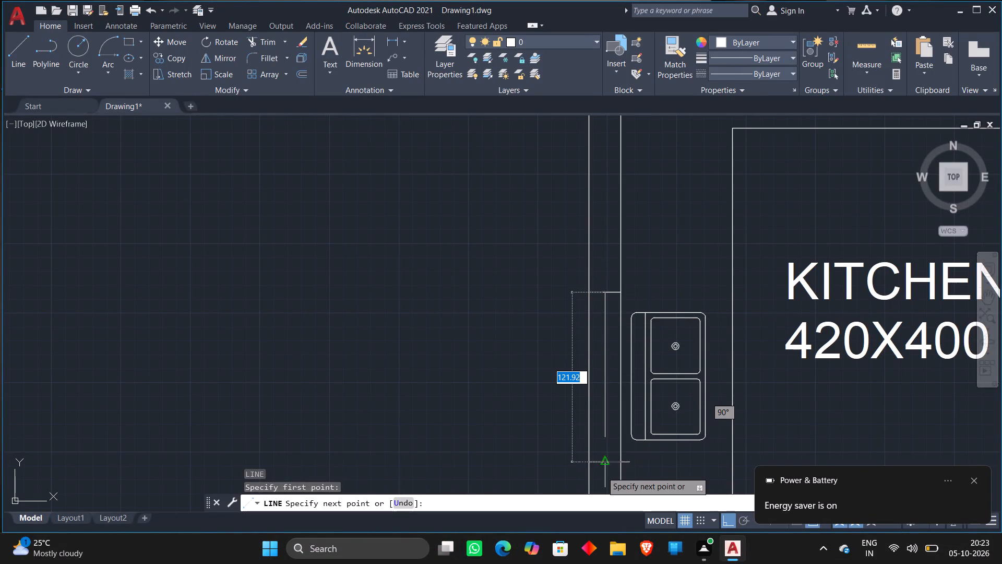
click(601, 468)
key(Escape)
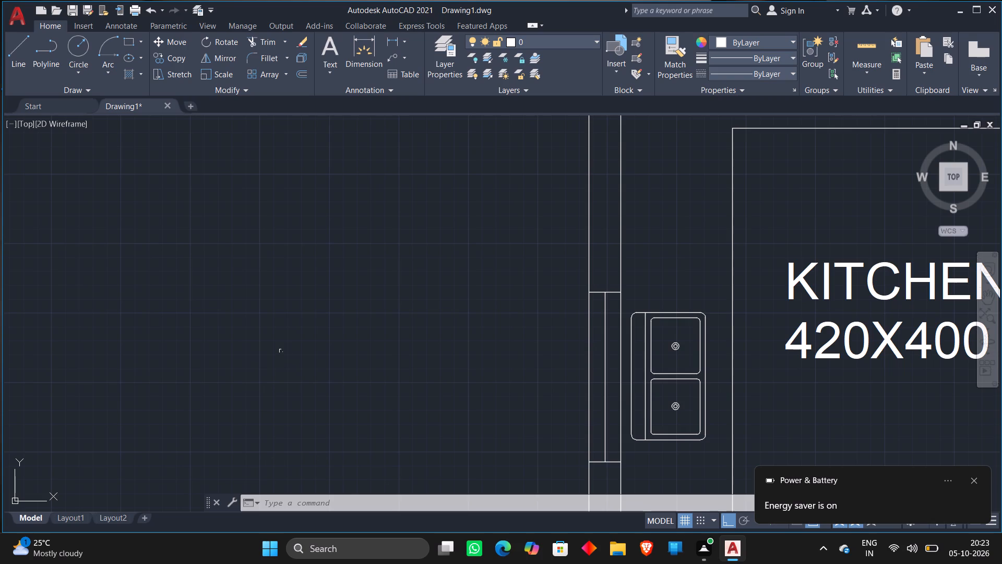
Draw a short vertical line across the north wall of the 160X140 toilet, above the toilet fixture's tank.
scroll(349, 324, down, 3)
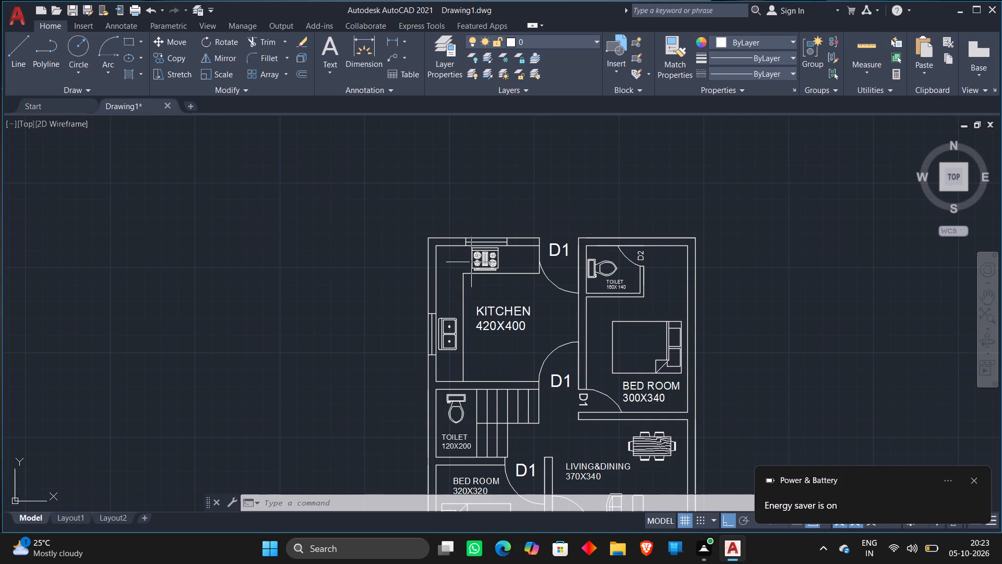
scroll(615, 206, up, 2)
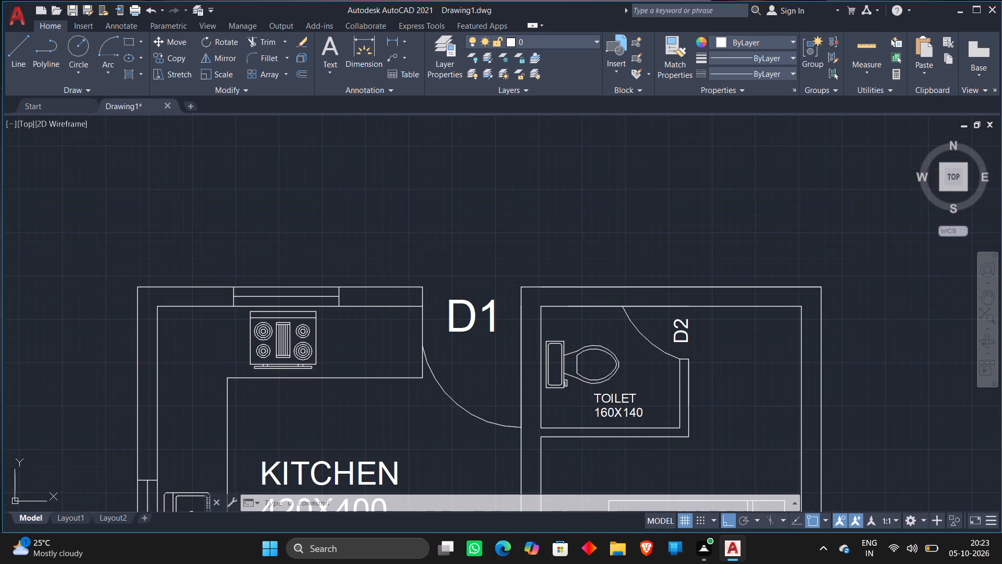
key(l)
key(Return)
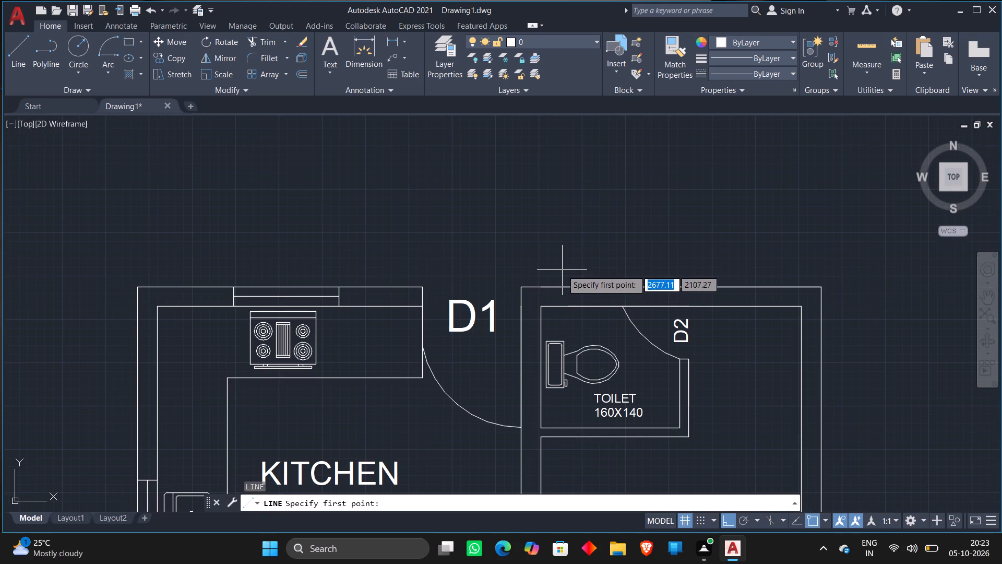
click(562, 270)
click(564, 321)
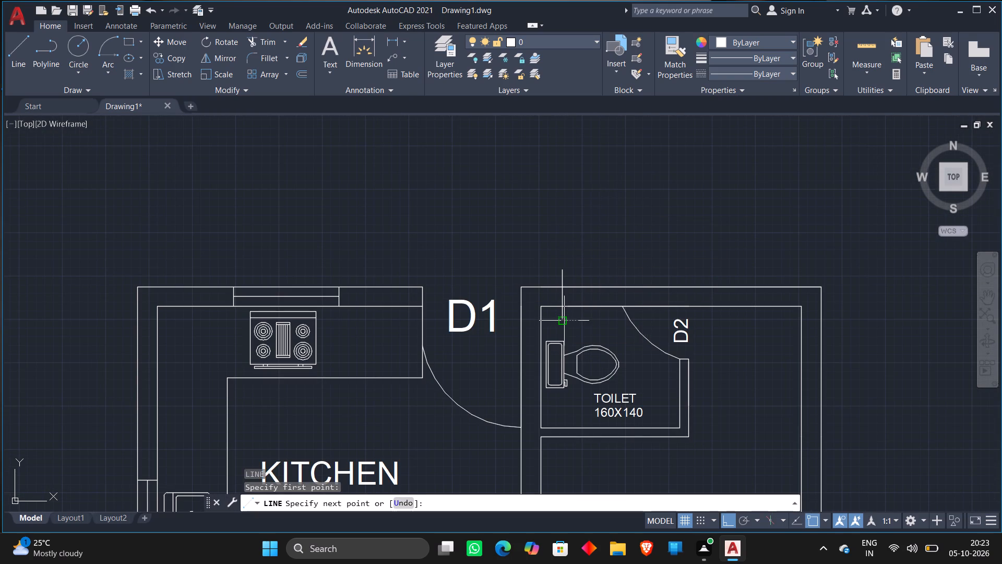
key(Escape)
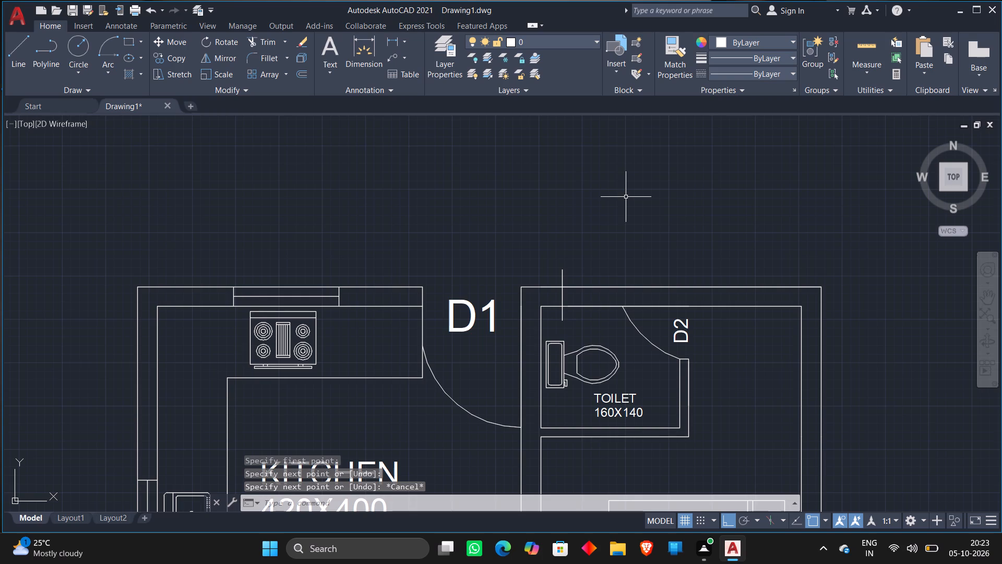
Offset the vertical line across the toilet's north wall eastward by 60.96.
key(o)
key(Return)
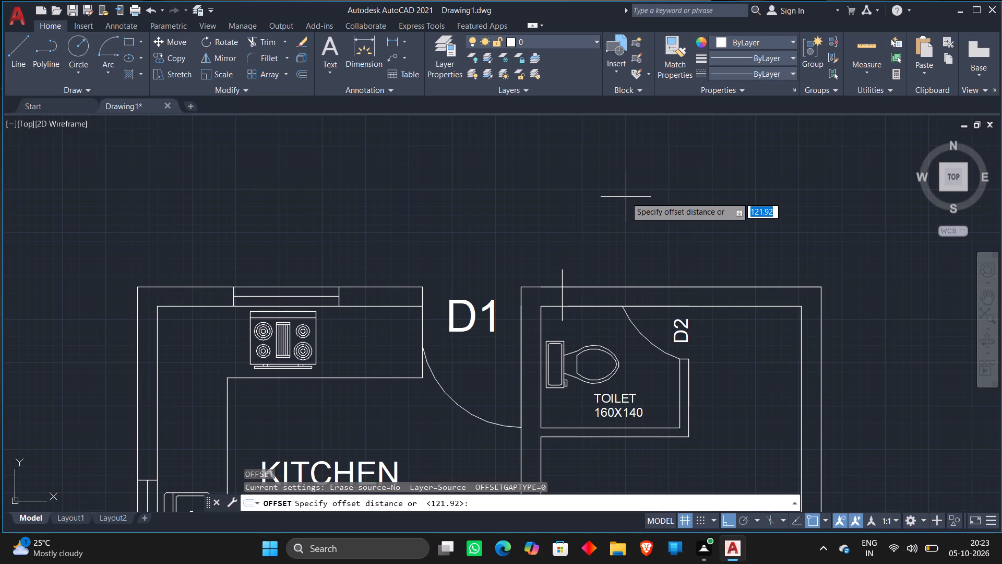
key(6)
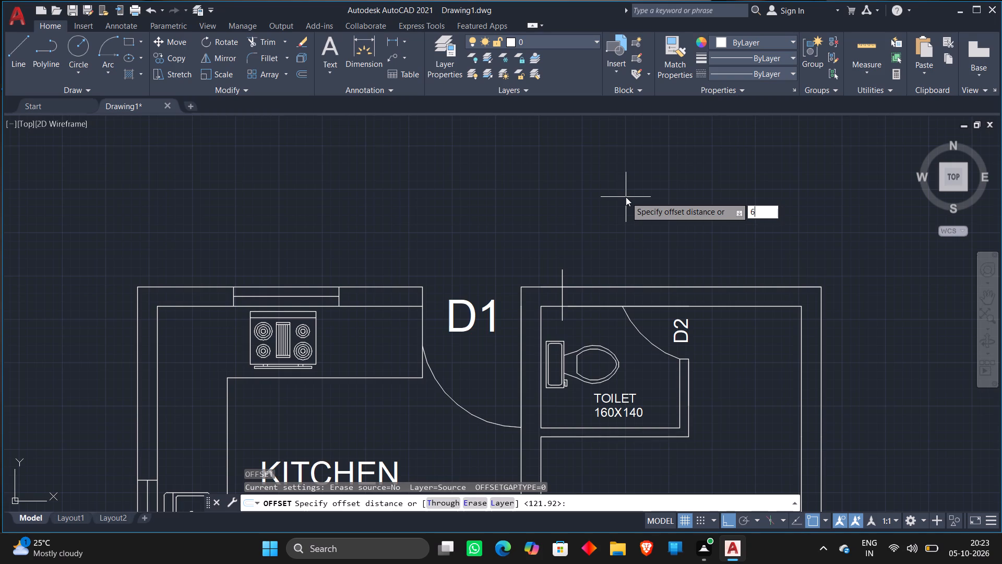
text(0.96)
key(Return)
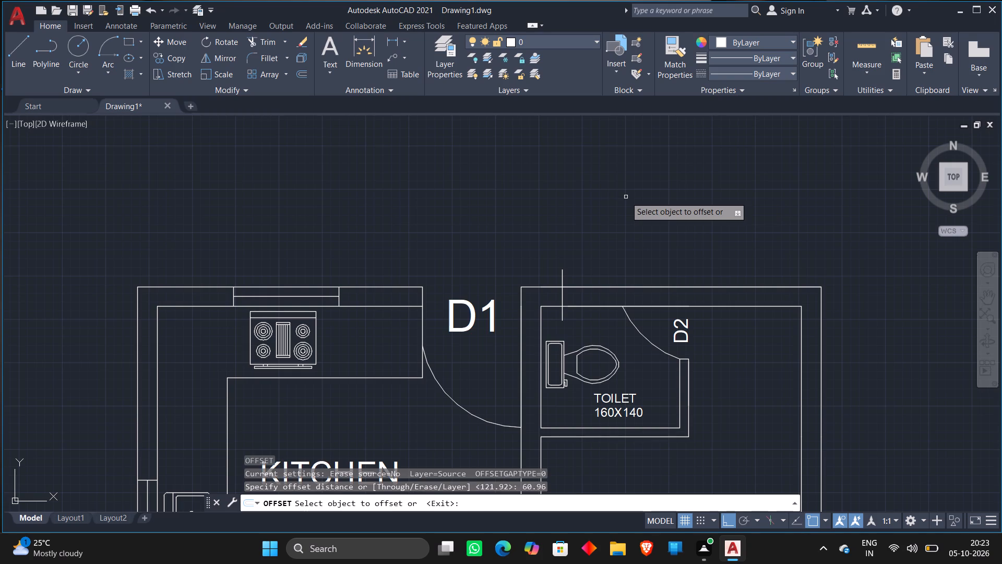
click(562, 274)
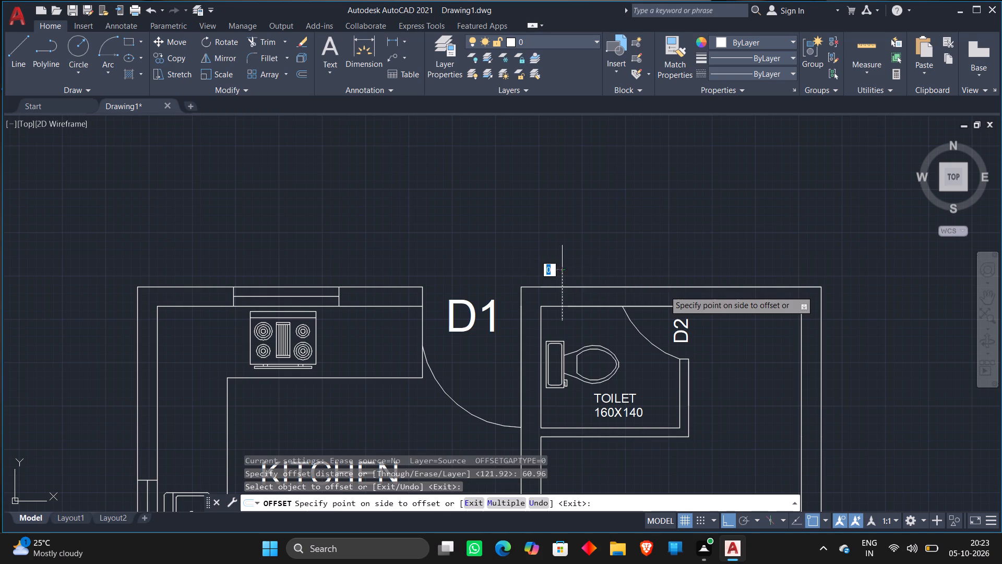
click(661, 286)
key(Escape)
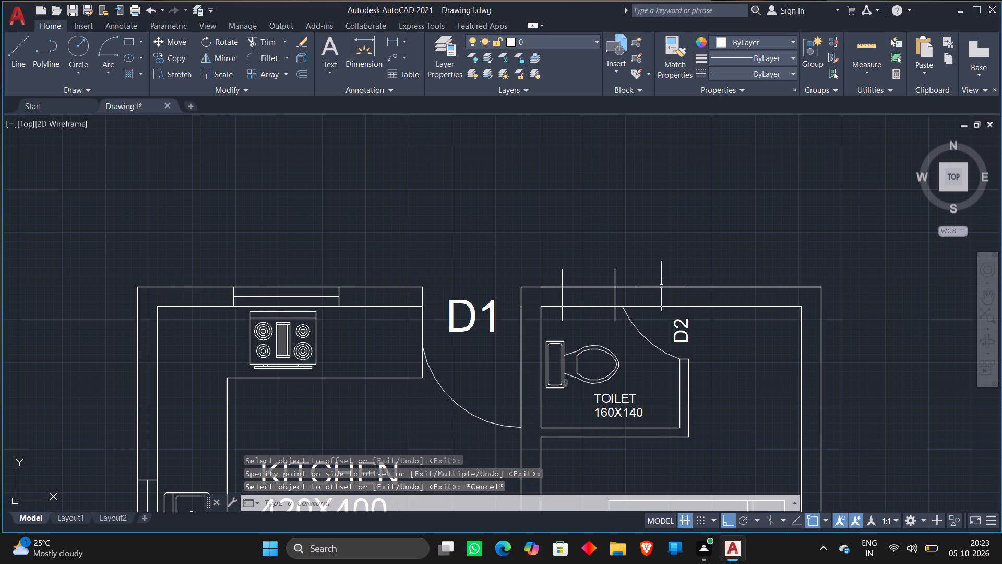
Trim both vertical lines to the outer and inner faces of the toilet's north wall, leaving the window's side lines.
text(TR)
key(Return)
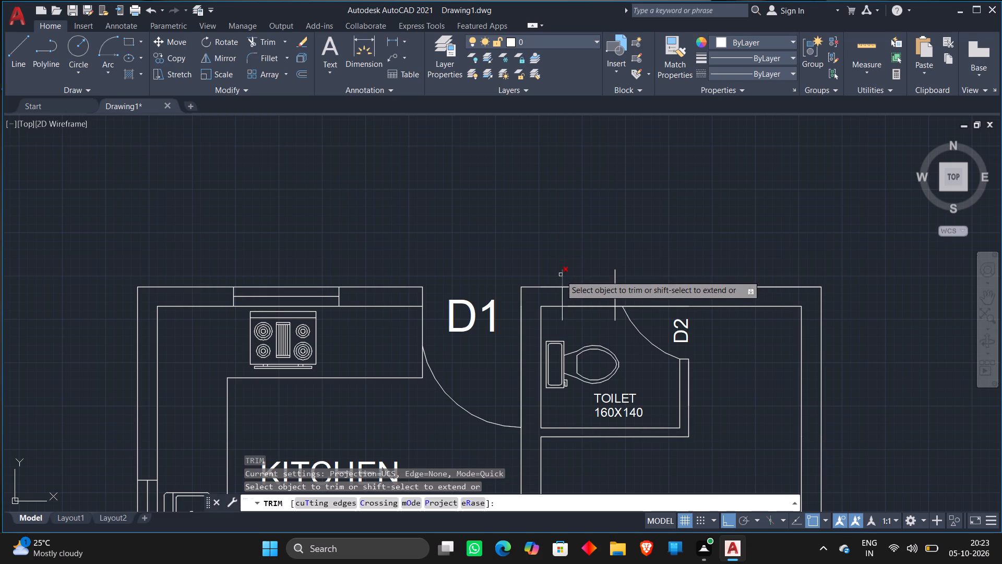
click(560, 275)
click(615, 277)
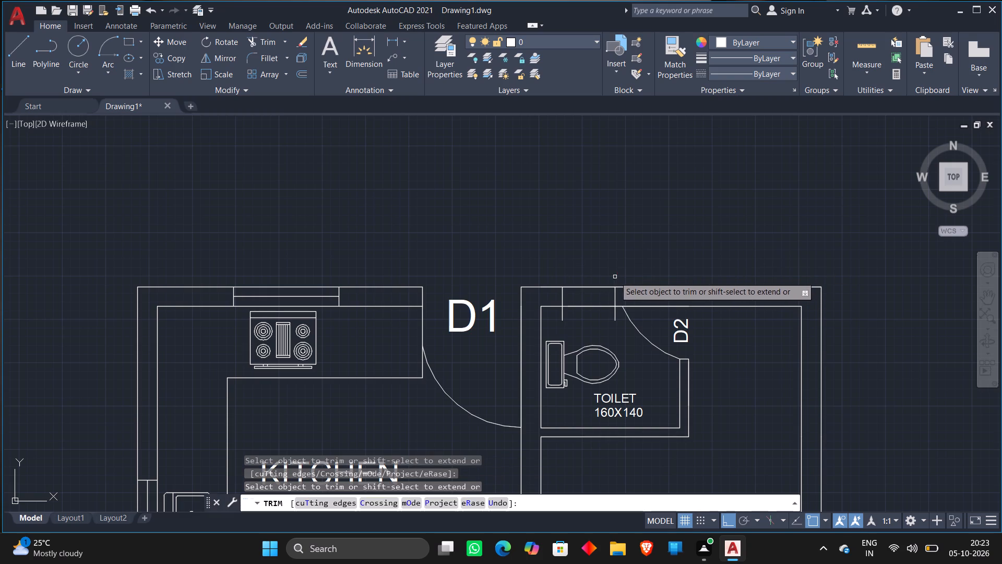
scroll(559, 332, up, 2)
click(556, 291)
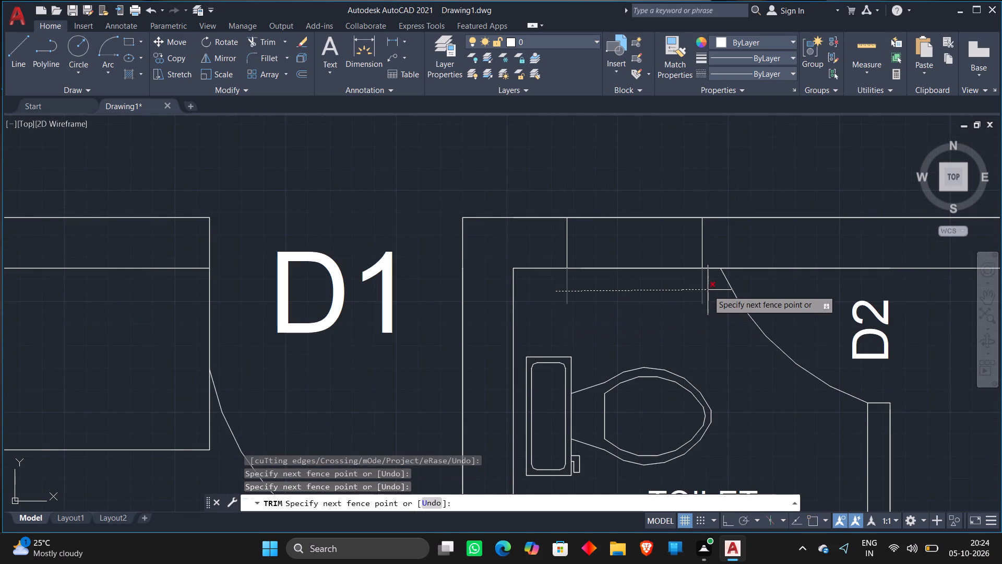
click(708, 290)
key(Escape)
Draw the glass line of the toilet's north window between the midpoints of its two side lines.
key(l)
key(Return)
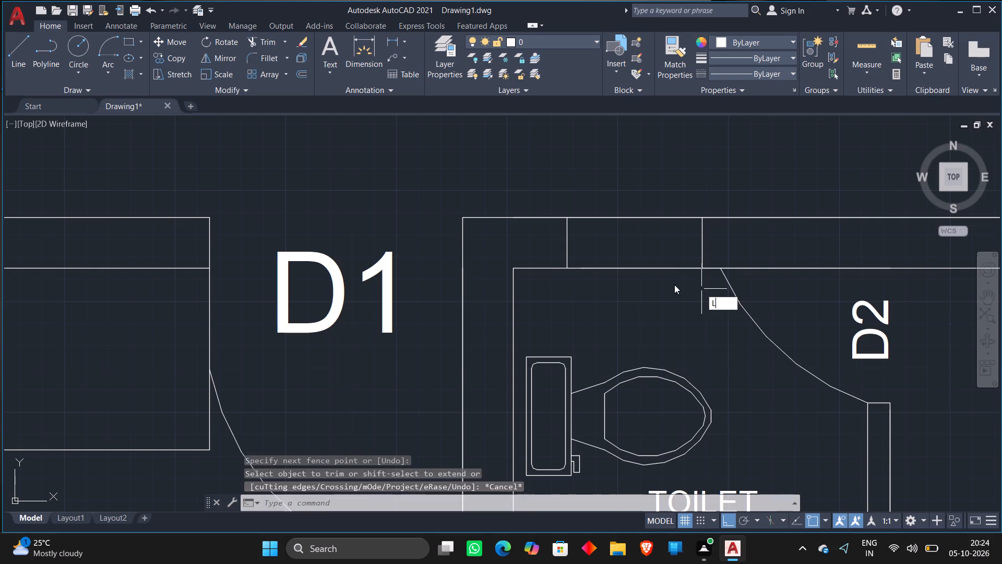
click(567, 243)
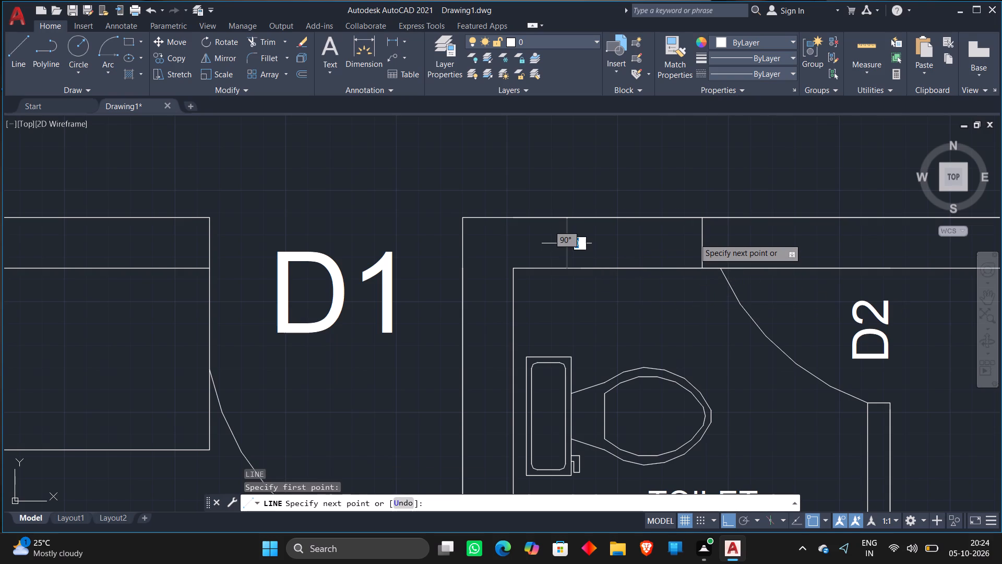
click(707, 240)
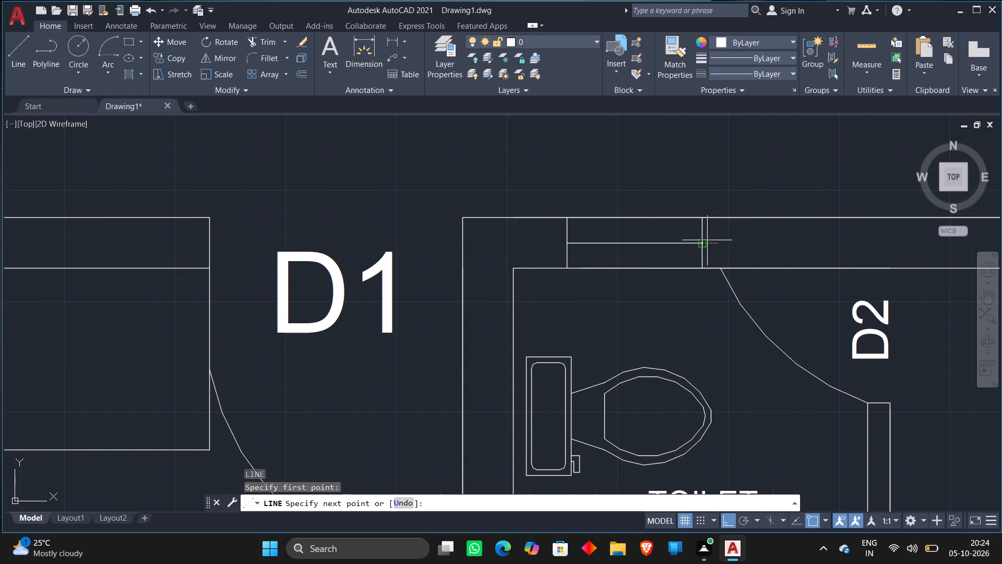
key(Escape)
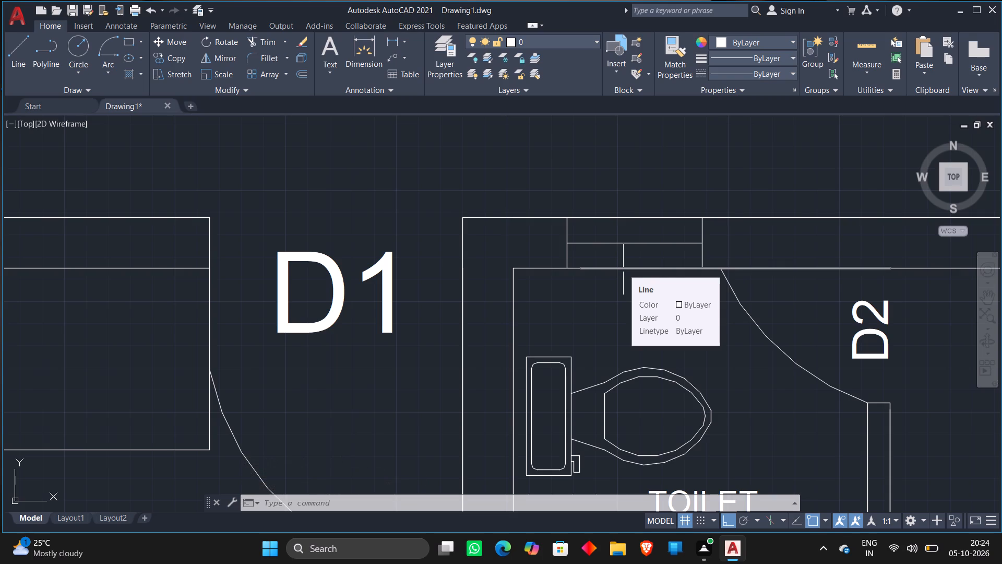
Draw a horizontal line across the east wall of the 300X340 bedroom, just north of the bed.
scroll(623, 269, down, 1)
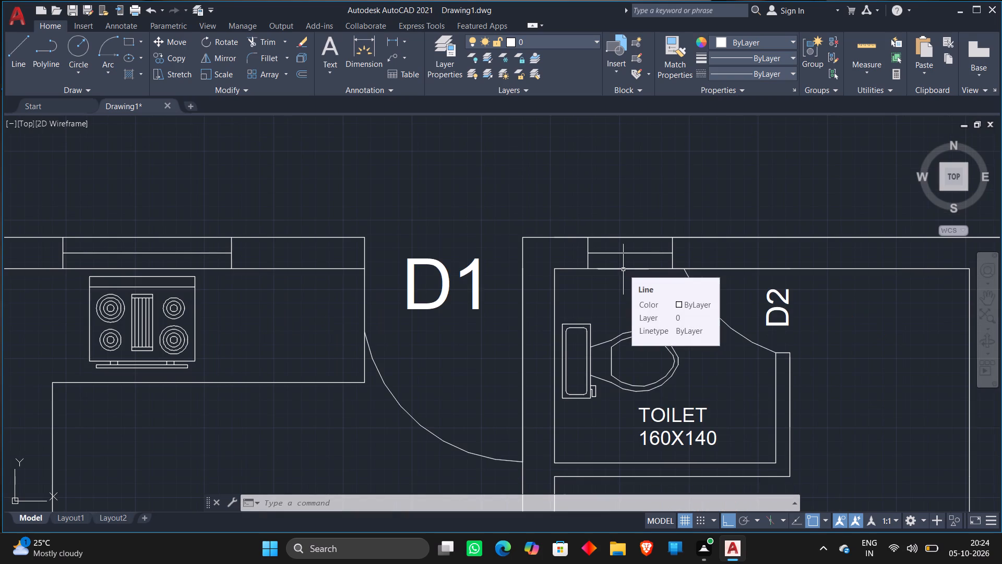
scroll(623, 272, down, 2)
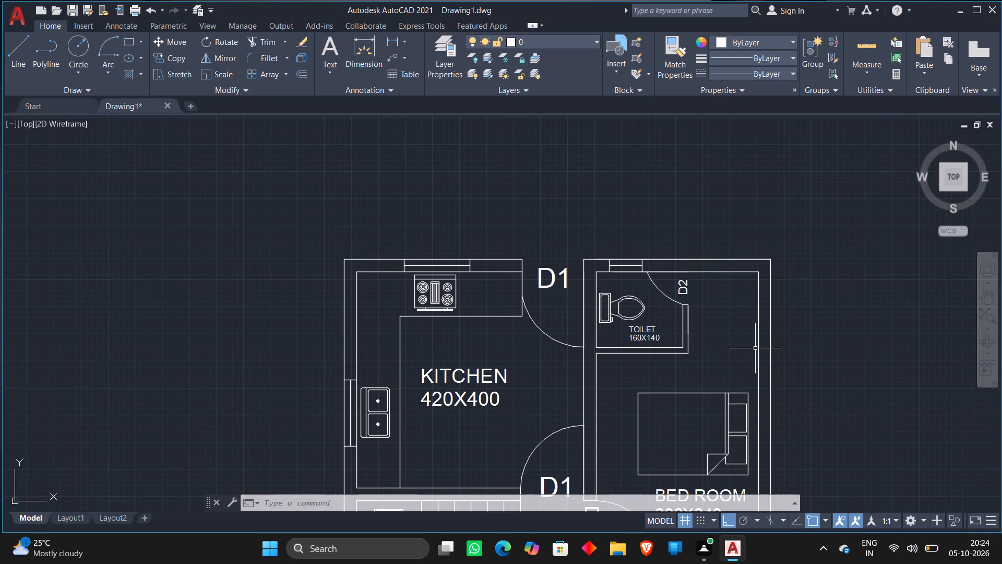
middle_drag(721, 353, 730, 148)
scroll(793, 180, up, 1)
key(l)
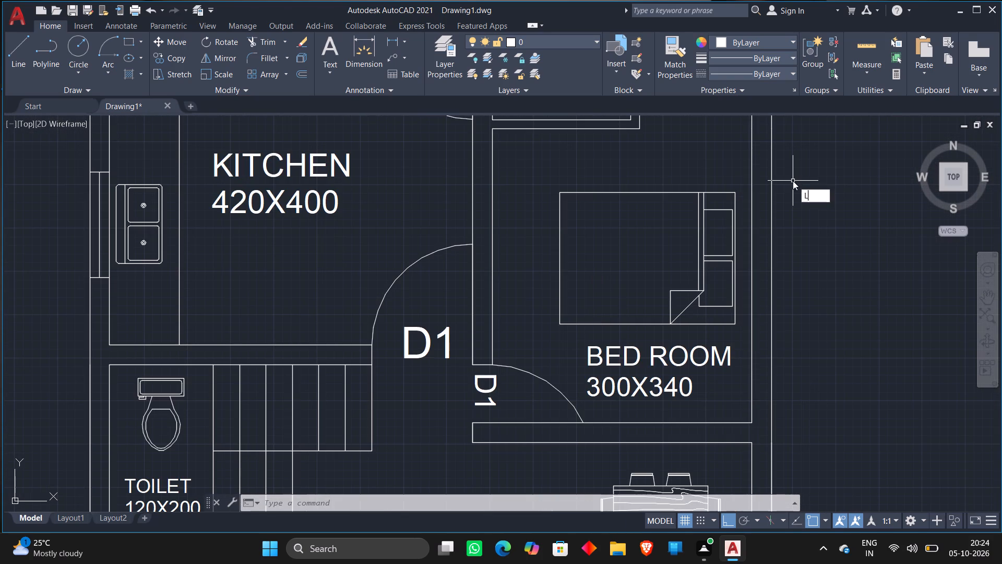
key(Return)
click(743, 169)
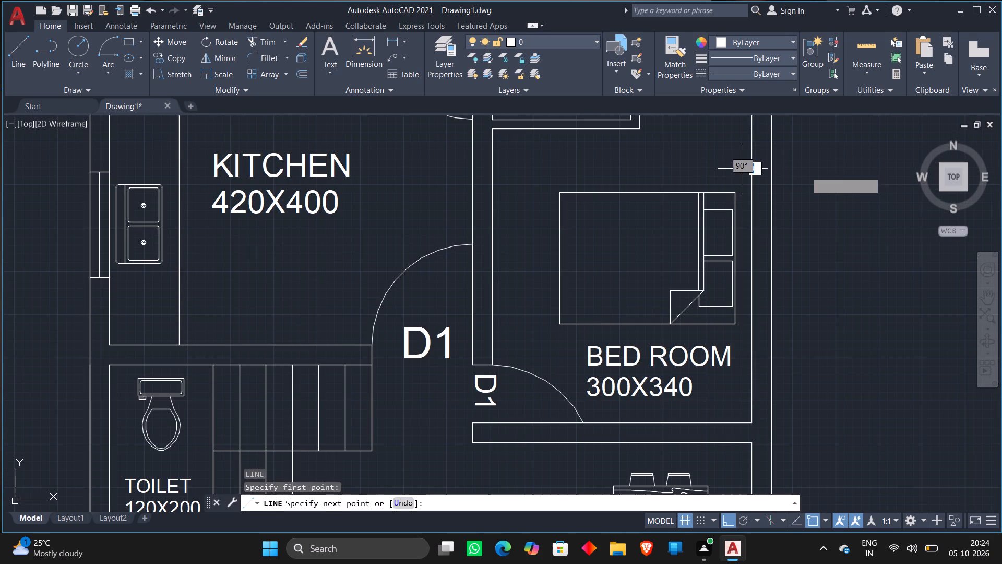
click(810, 170)
key(Escape)
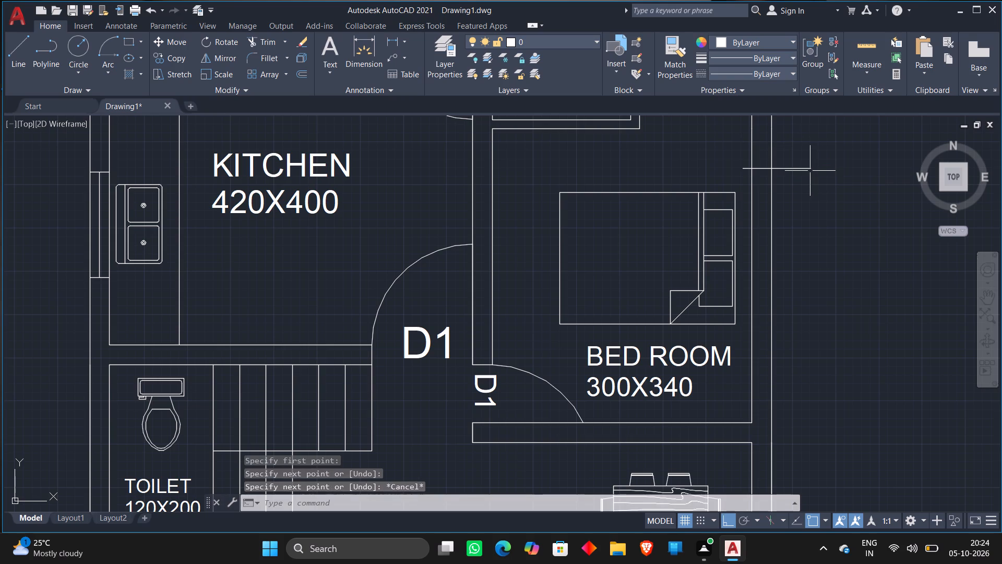
Draw a second horizontal line across the same bedroom's east wall, just south of the bed.
key(l)
key(Return)
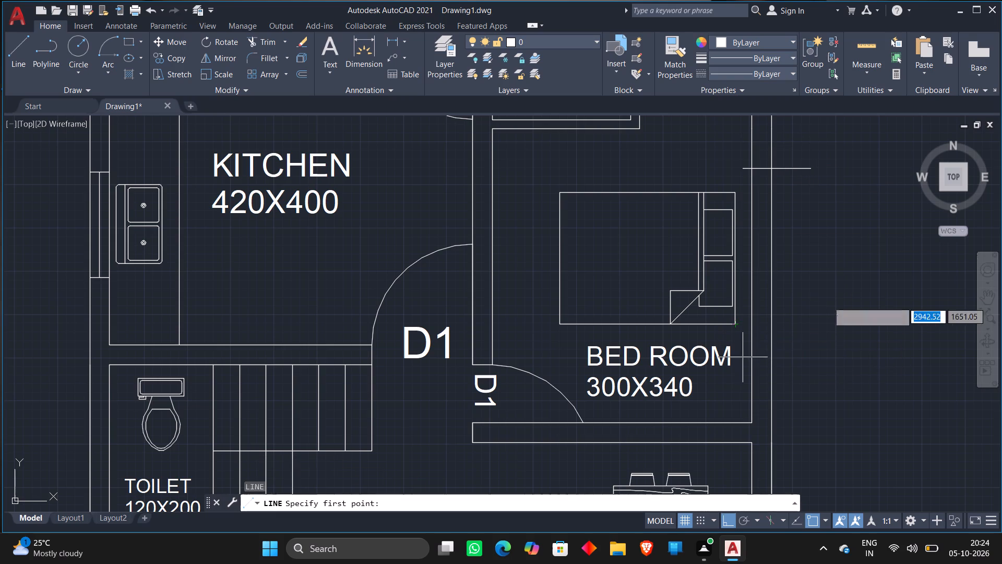
click(744, 347)
click(814, 351)
key(Escape)
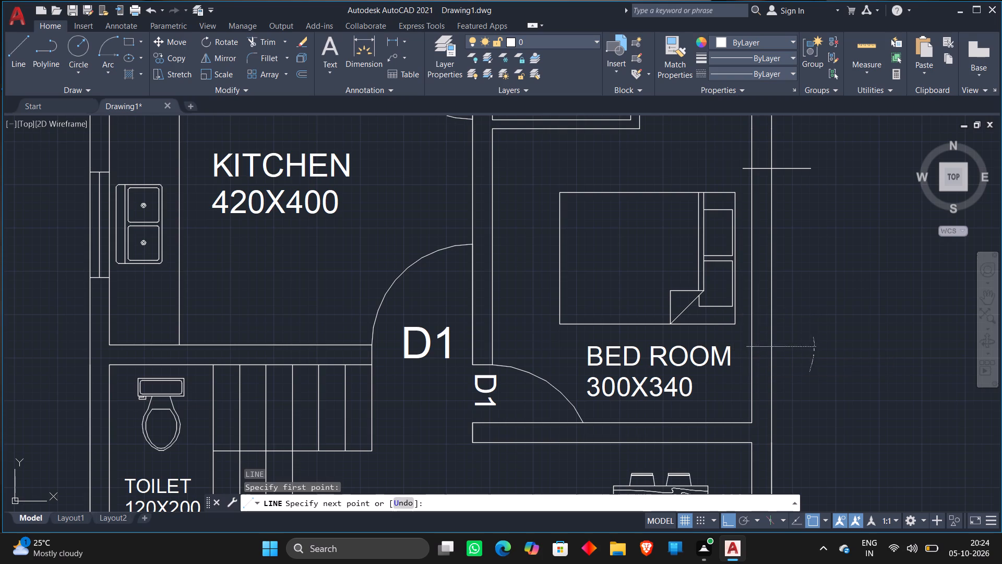
Trim both horizontal lines to the outer and inner faces of the bedroom's east wall, leaving the window's side lines.
text(TR)
key(Return)
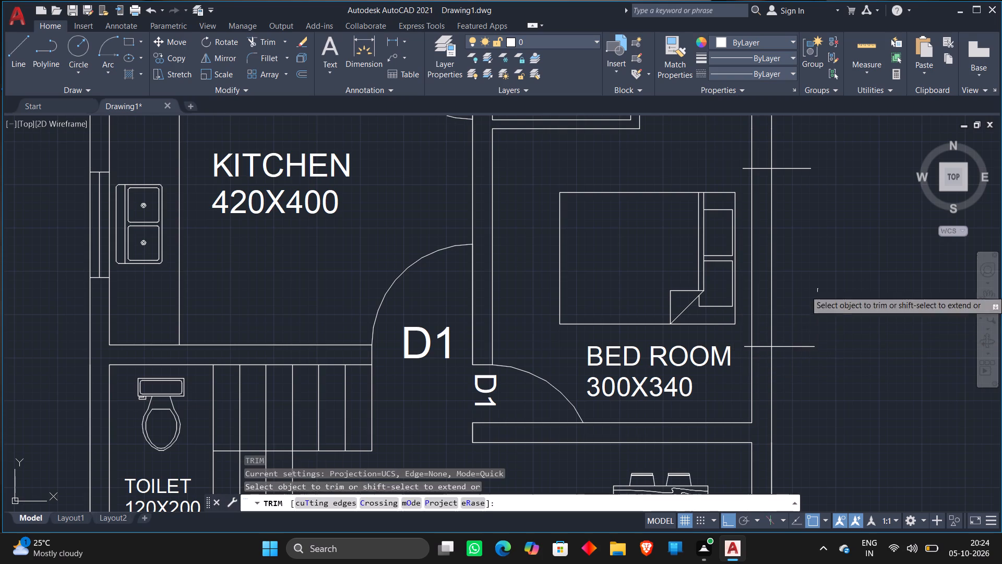
click(792, 152)
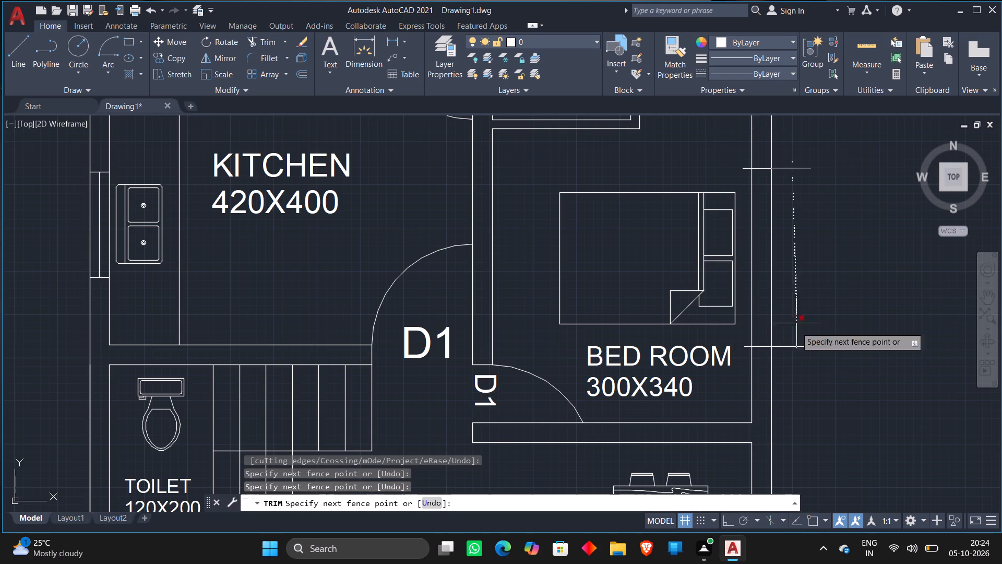
click(793, 361)
click(745, 157)
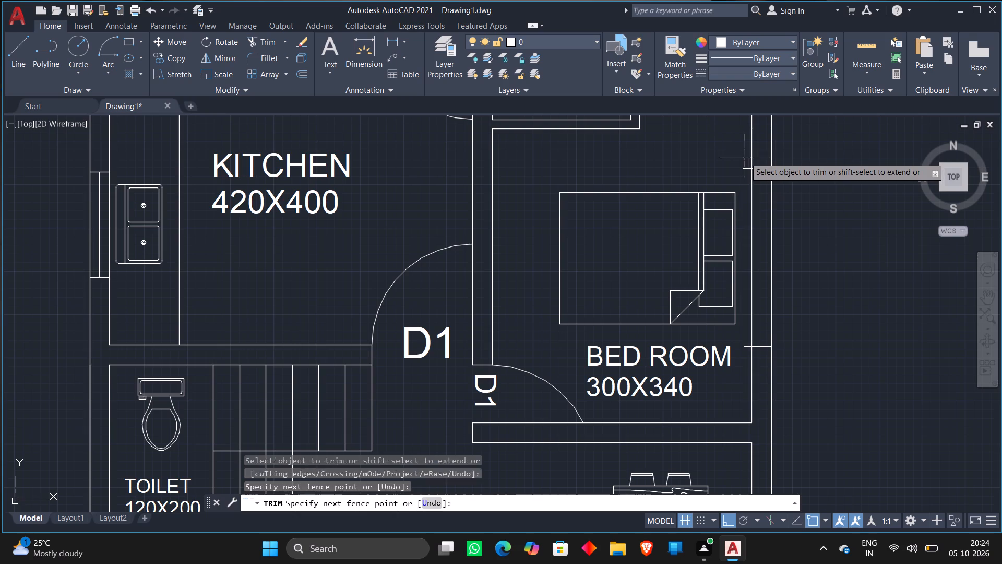
click(746, 348)
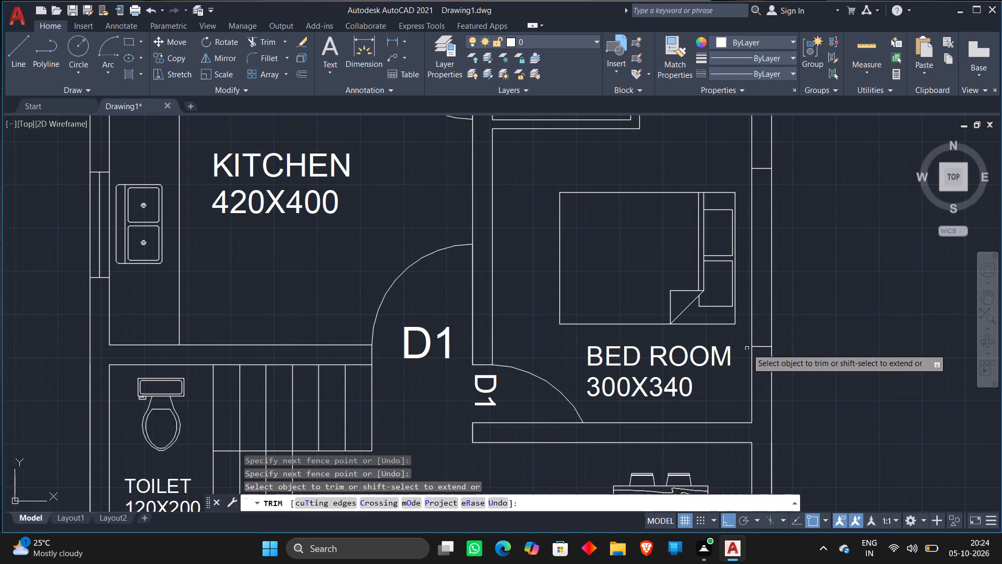
key(Escape)
Draw the glass line of the 300X340 bedroom's east window between the midpoints of its two side lines.
key(l)
key(Return)
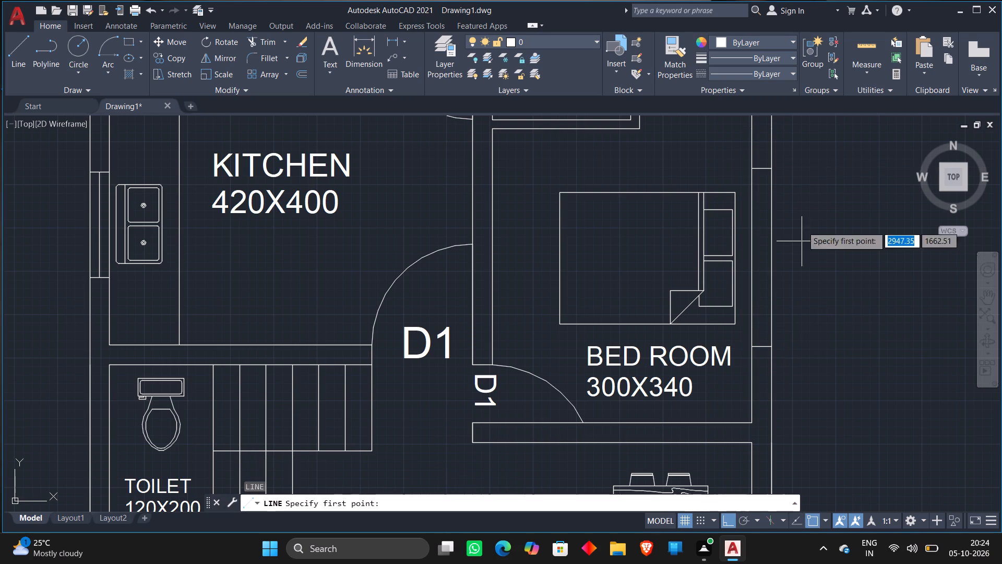
click(758, 169)
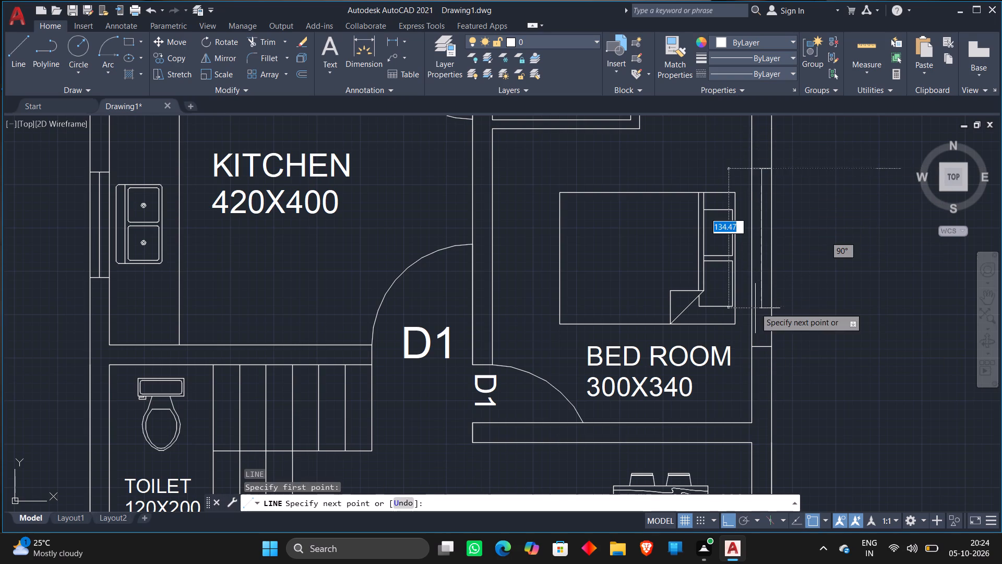
click(759, 349)
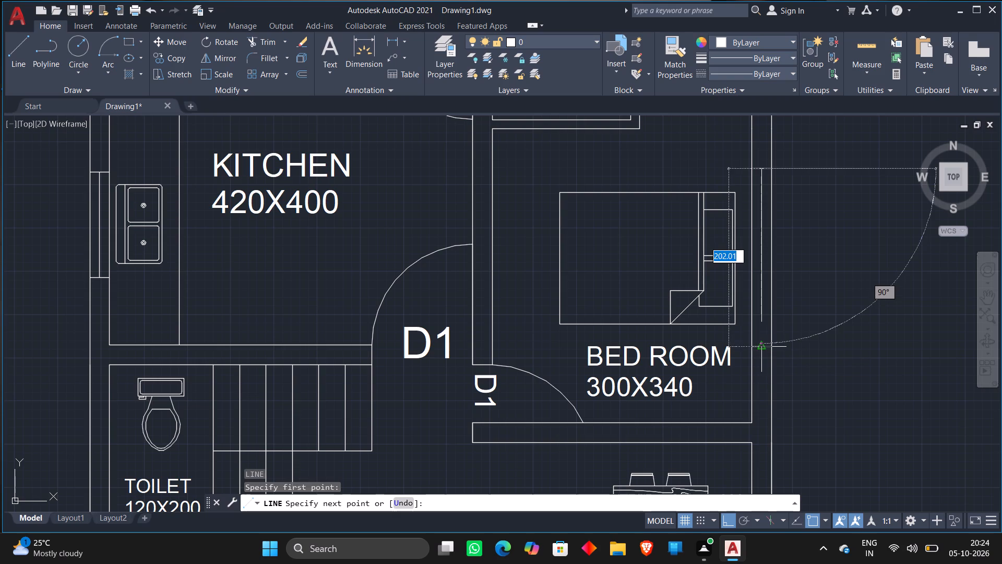
key(Escape)
Copy the 300X340 bedroom's east window about 325 cm south into the east wall of the living and dining room.
scroll(642, 266, down, 2)
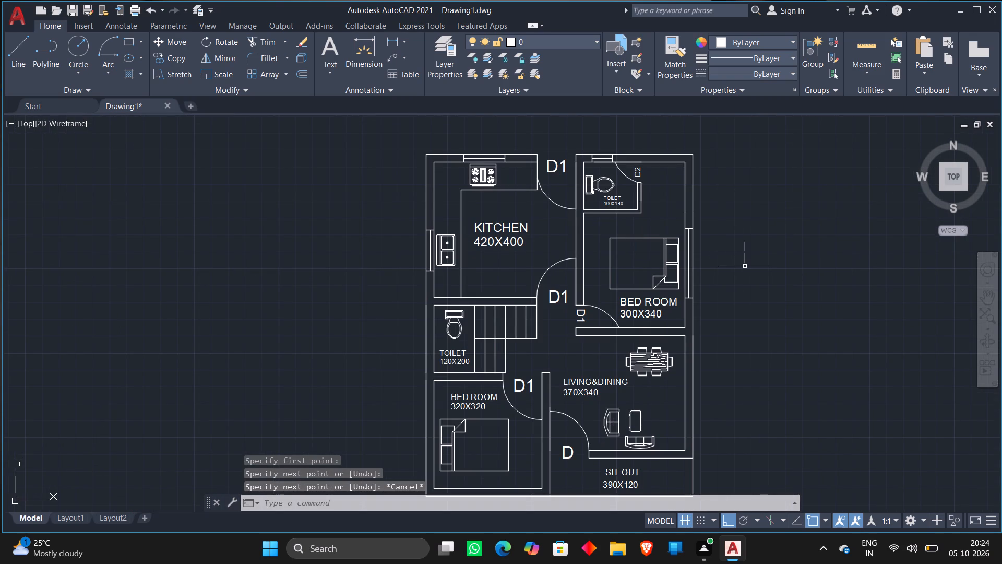
click(677, 218)
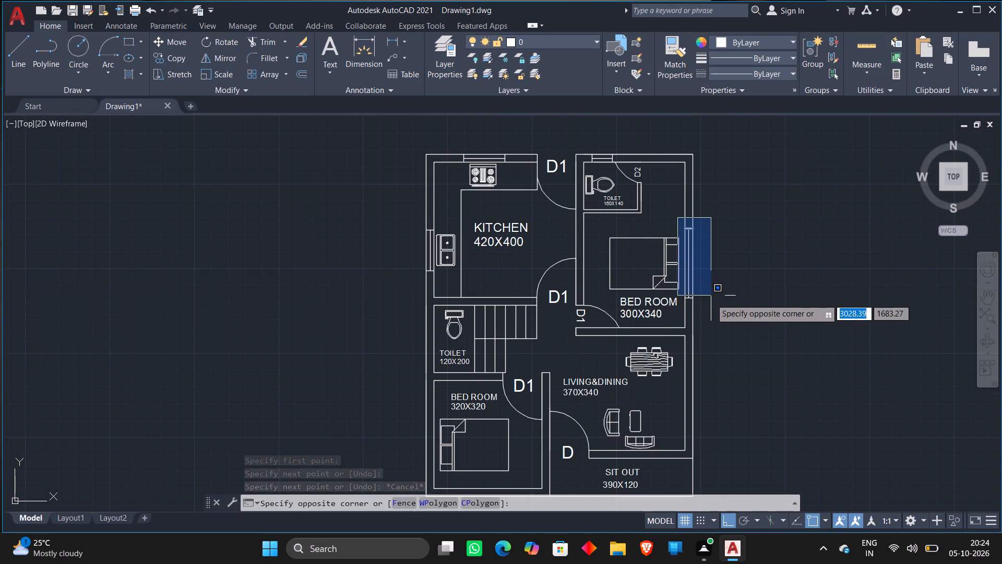
click(726, 310)
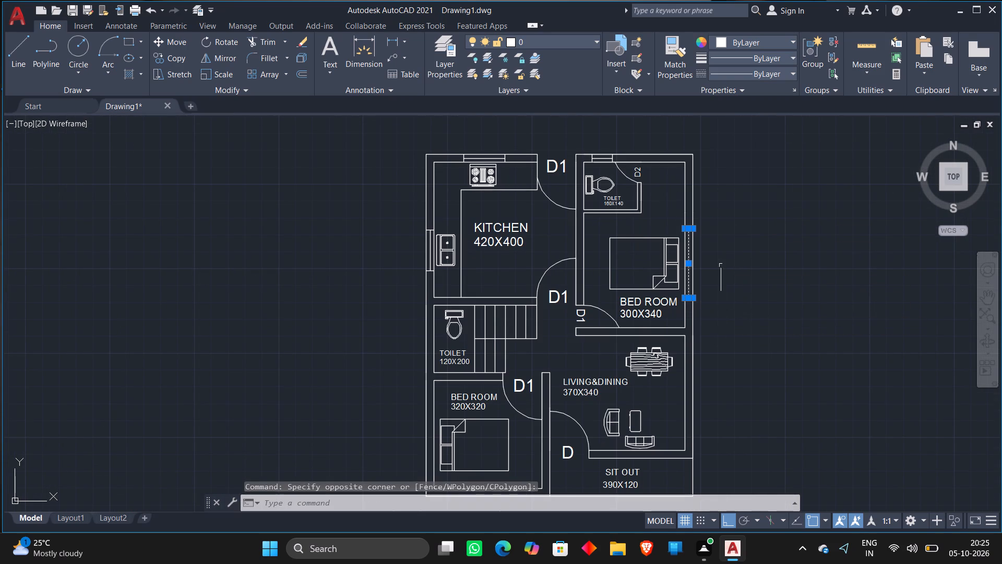
right_click(717, 265)
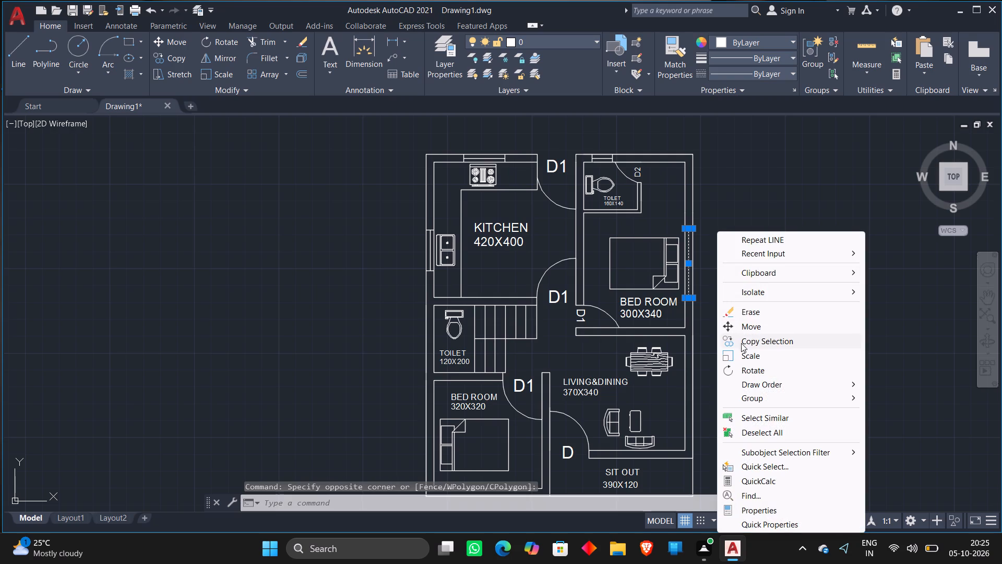
click(741, 339)
click(698, 231)
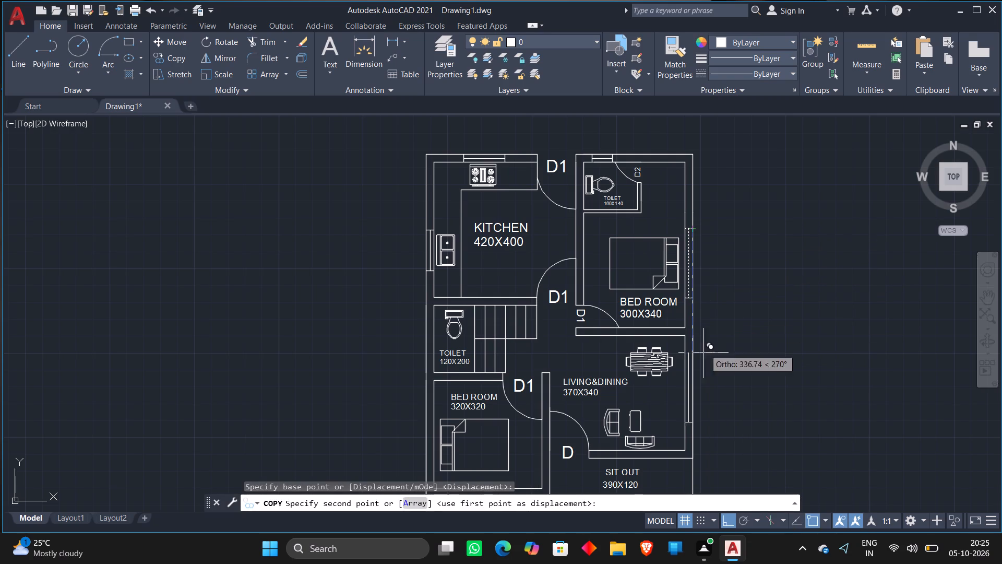
scroll(695, 365, up, 1)
middle_drag(705, 356, 721, 270)
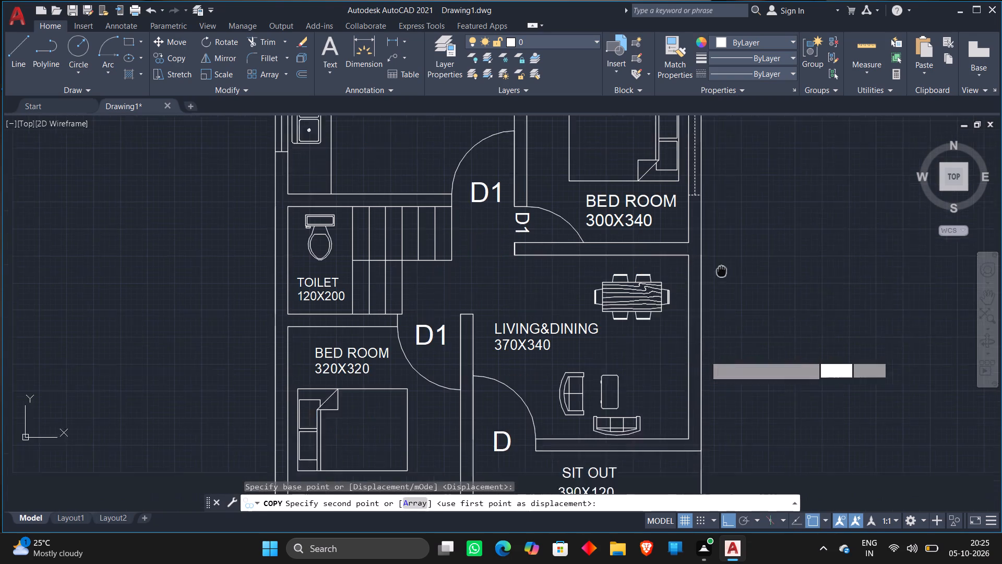
middle_drag(721, 270, 737, 244)
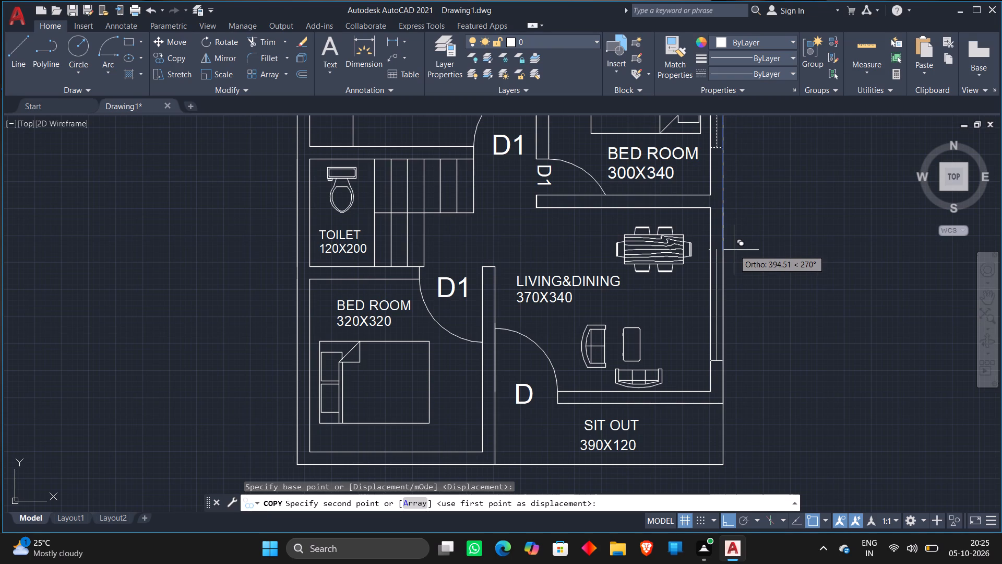
click(733, 212)
scroll(749, 224, up, 2)
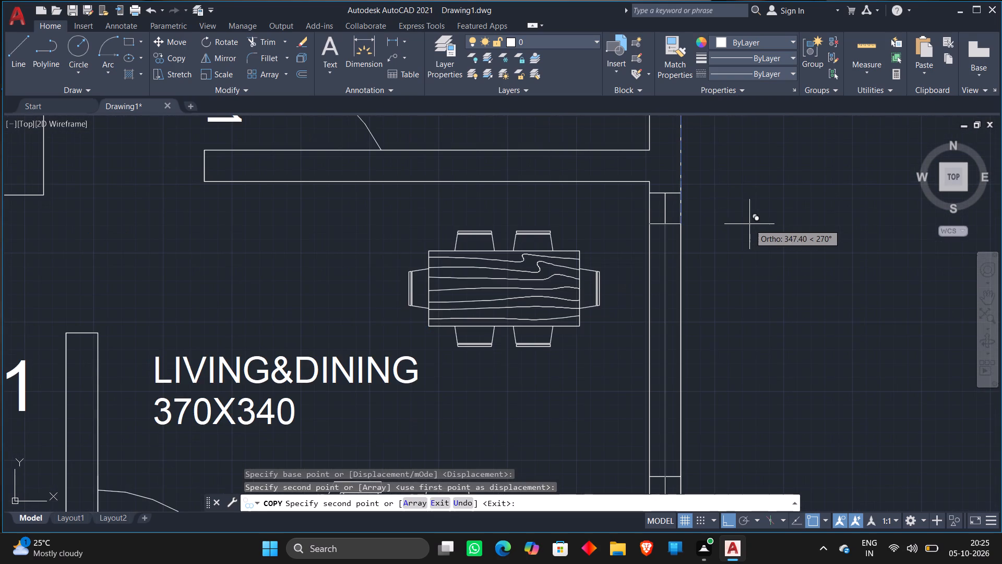
key(Escape)
Shift the copied window's south side line north to the midpoint of its glass line.
scroll(749, 224, down, 2)
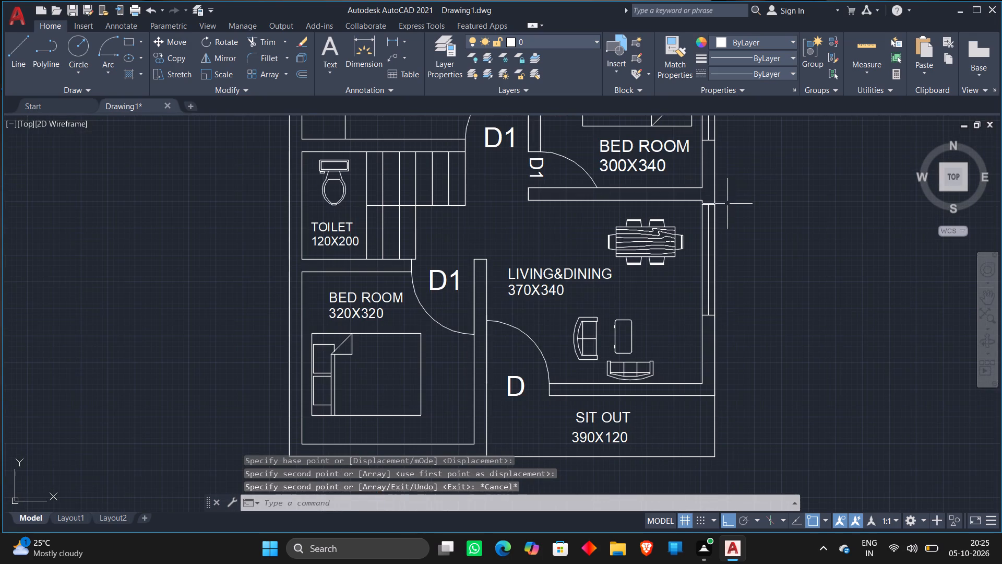
scroll(754, 294, up, 1)
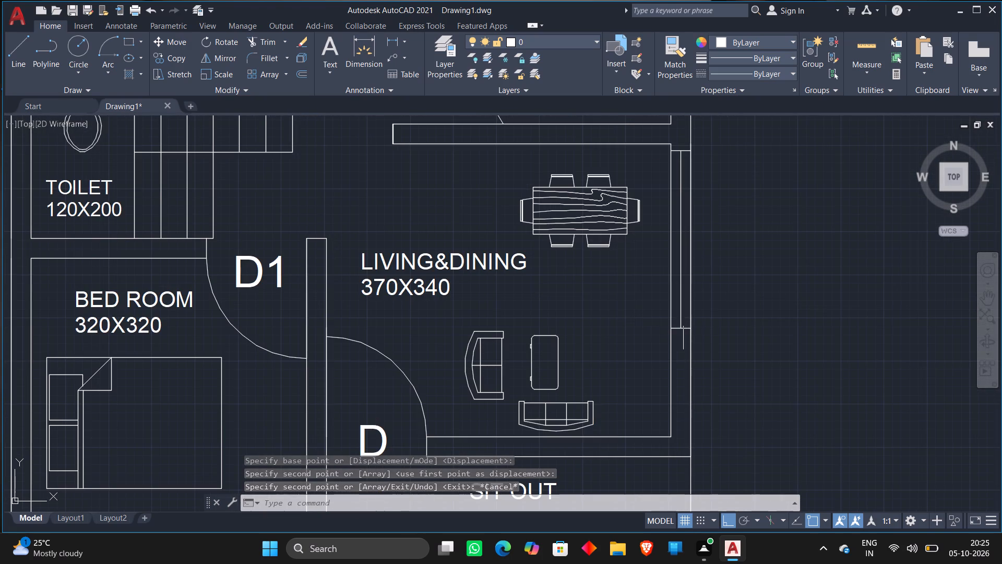
click(684, 328)
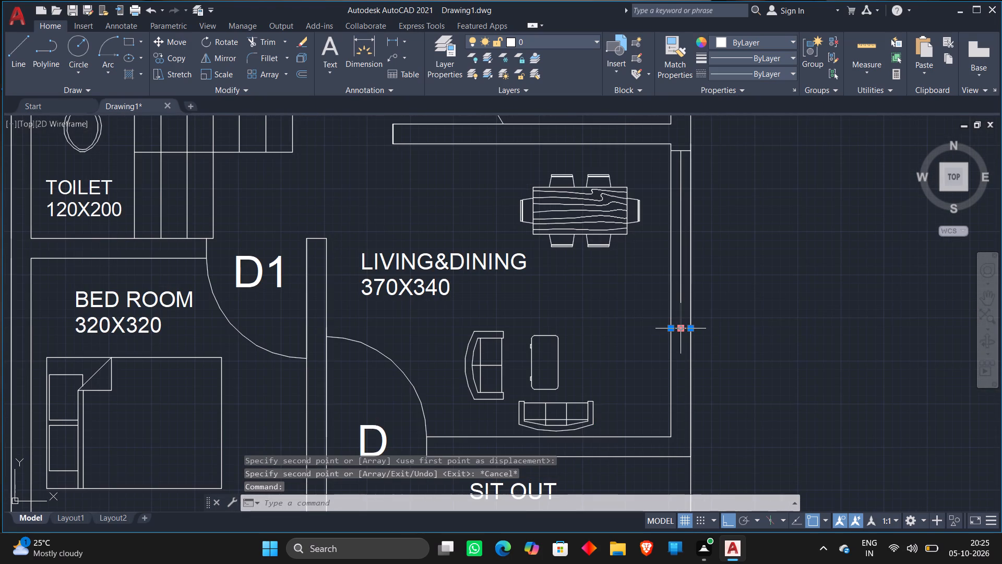
click(684, 328)
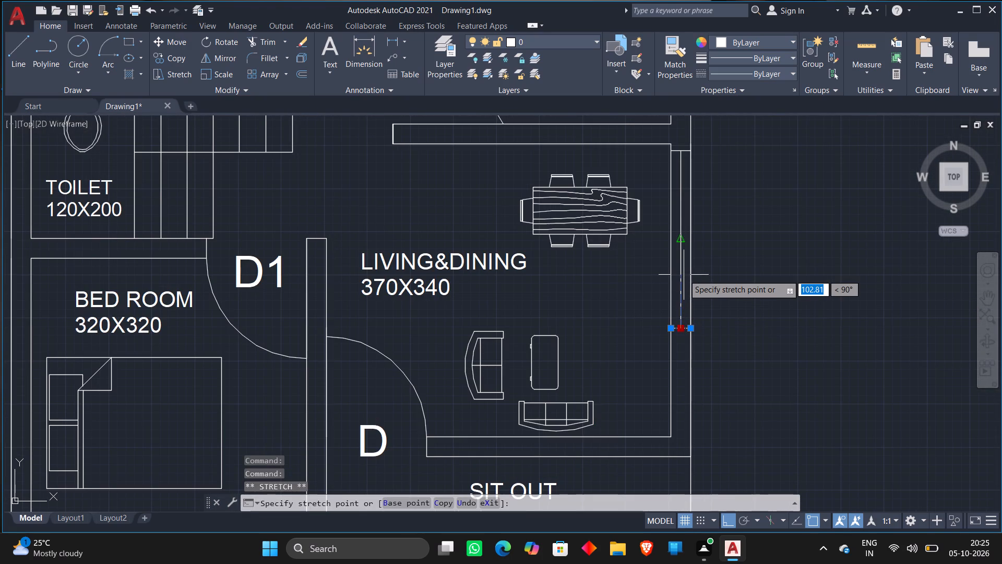
click(683, 282)
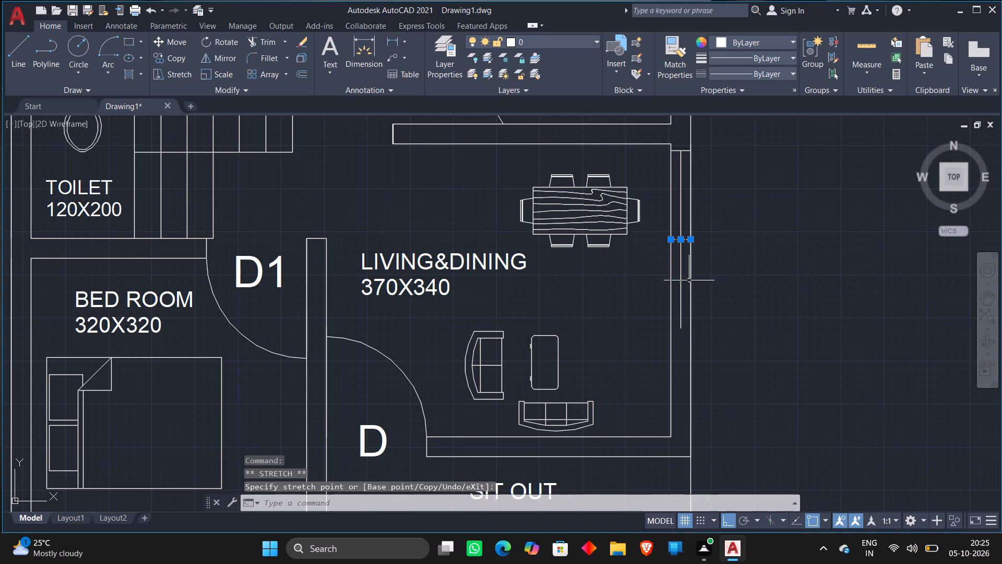
key(Escape)
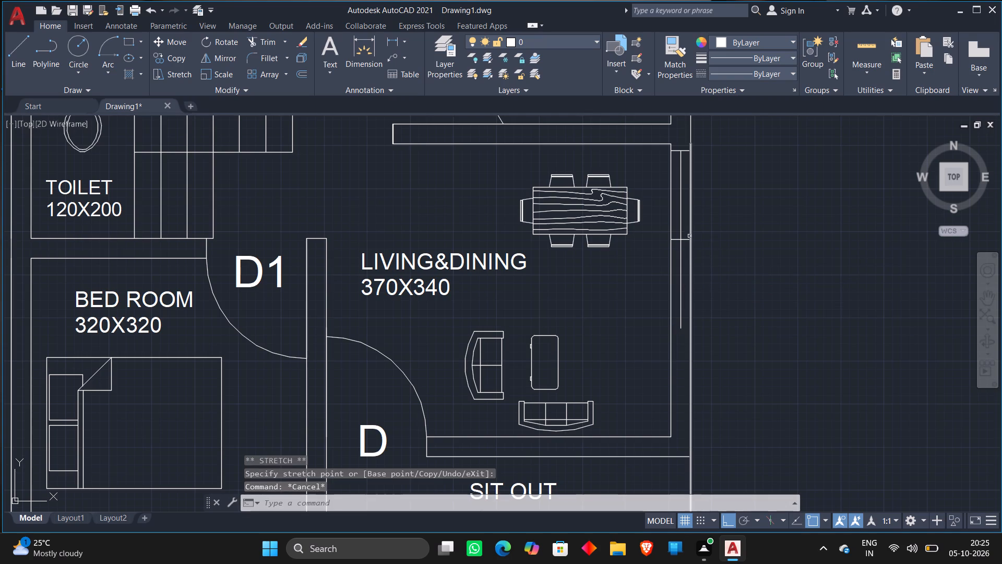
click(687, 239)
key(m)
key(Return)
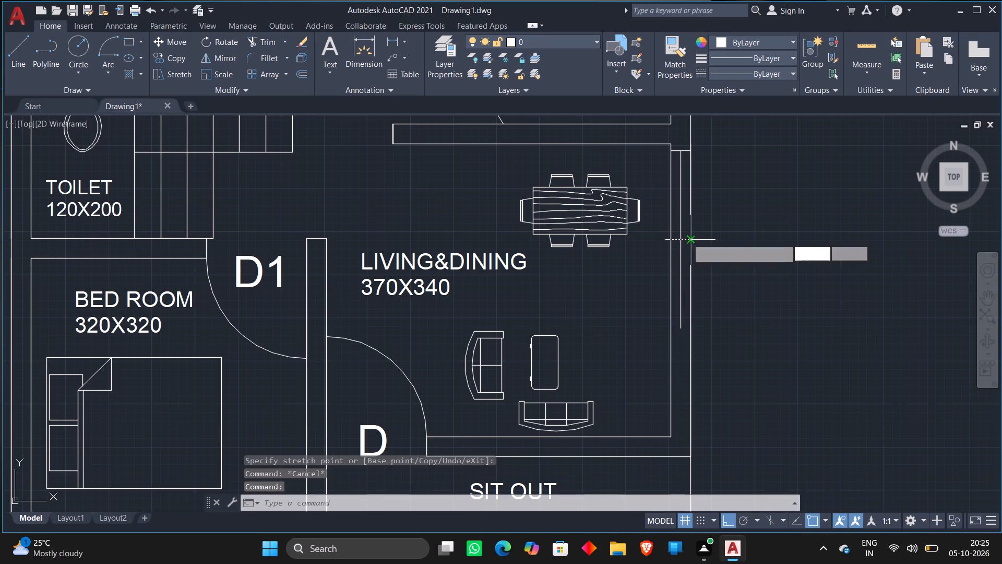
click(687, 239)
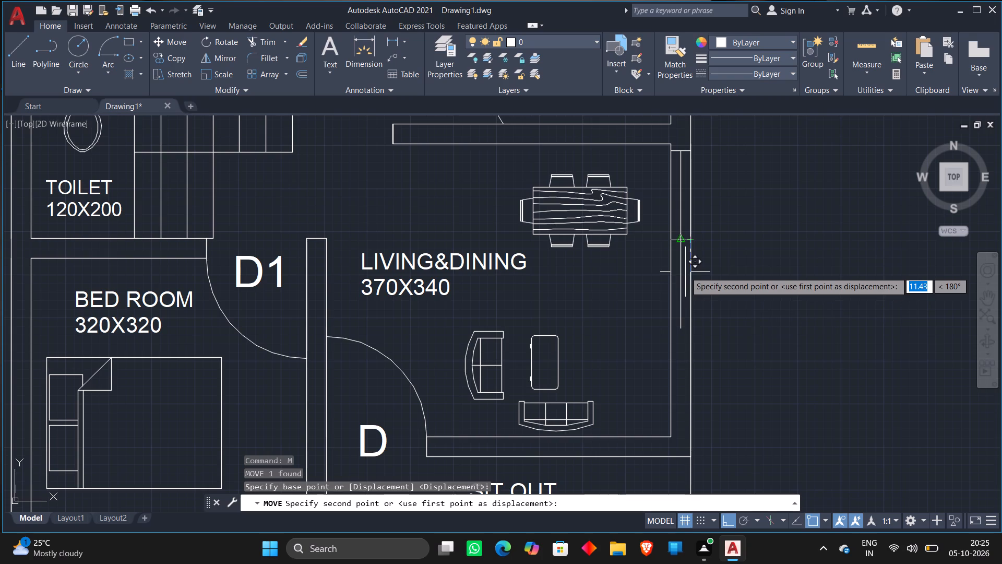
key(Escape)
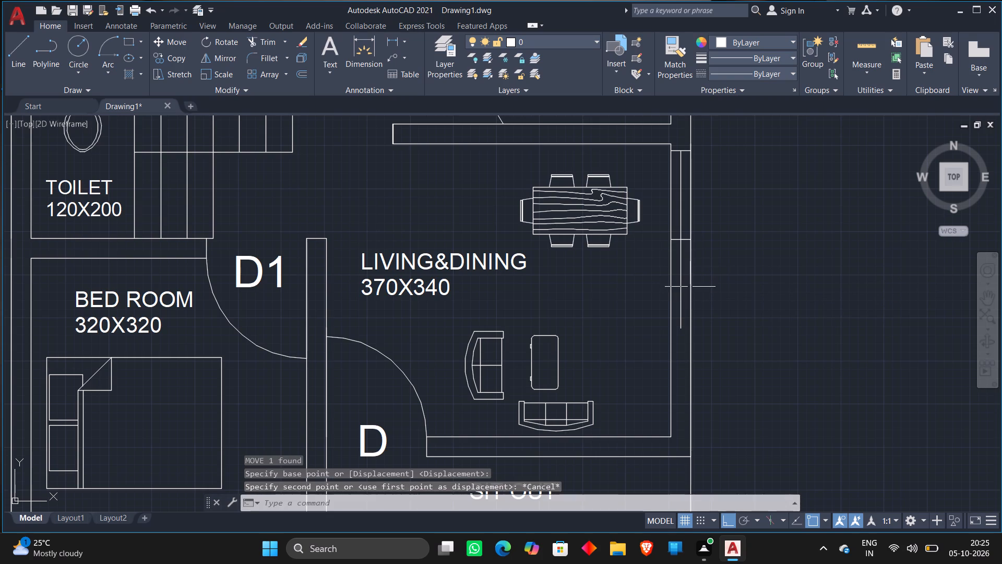
Trim off the part of the glass line extending south of the living and dining window's repositioned side line.
text(TR)
key(Return)
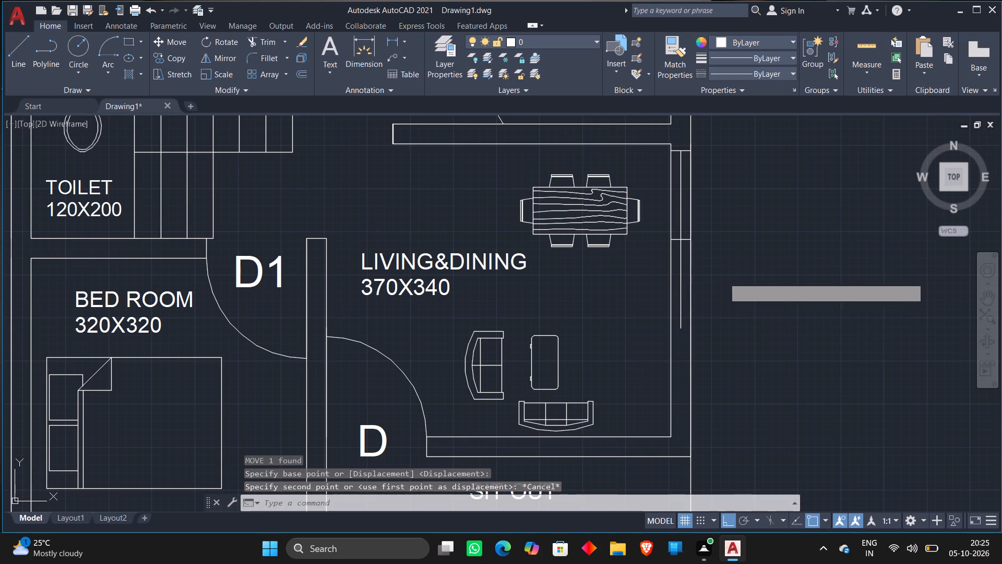
click(679, 276)
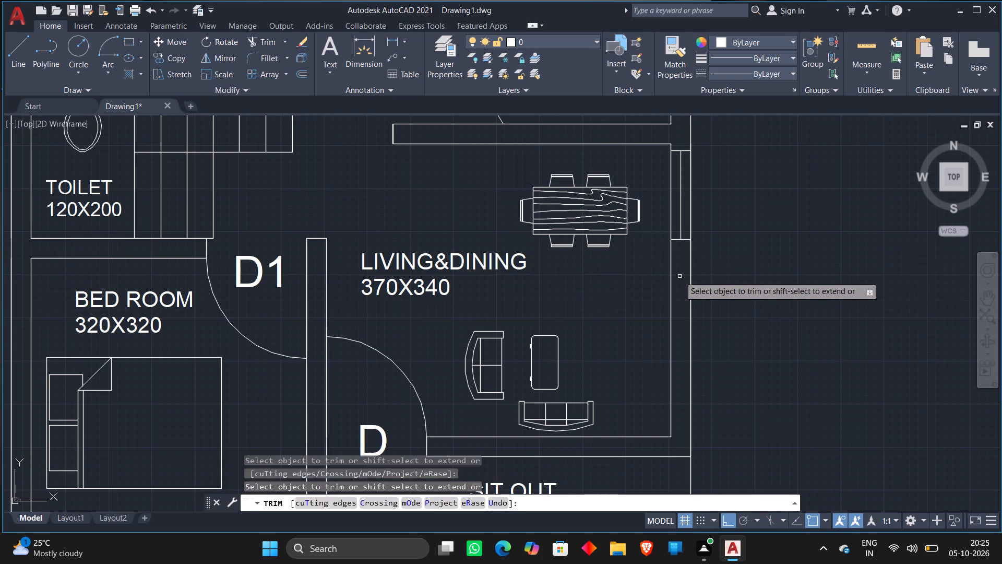
key(Escape)
Draw a vertical line across the wall between the living room and the sit out, just east of the three-seat sofa.
scroll(753, 279, down, 1)
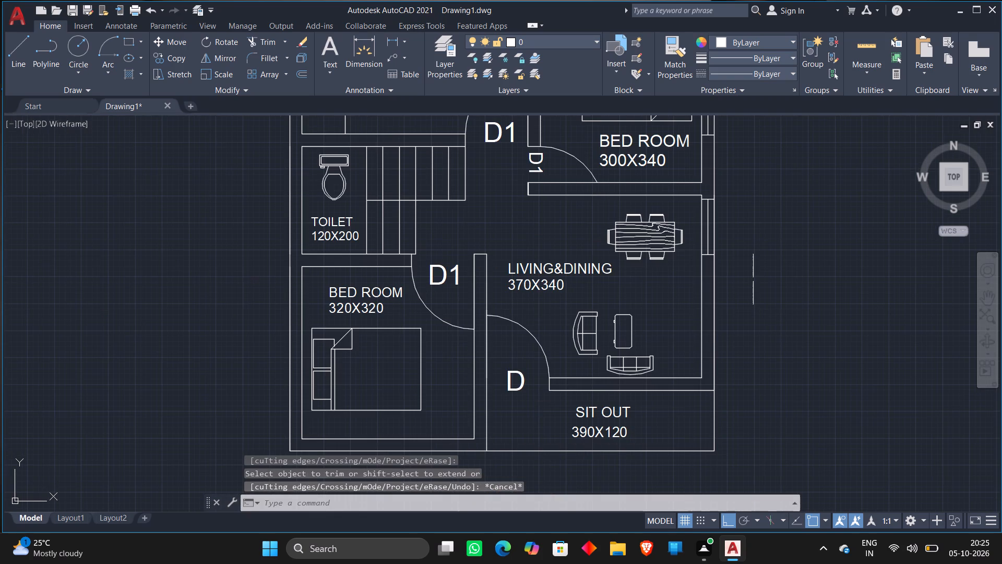
scroll(676, 300, down, 1)
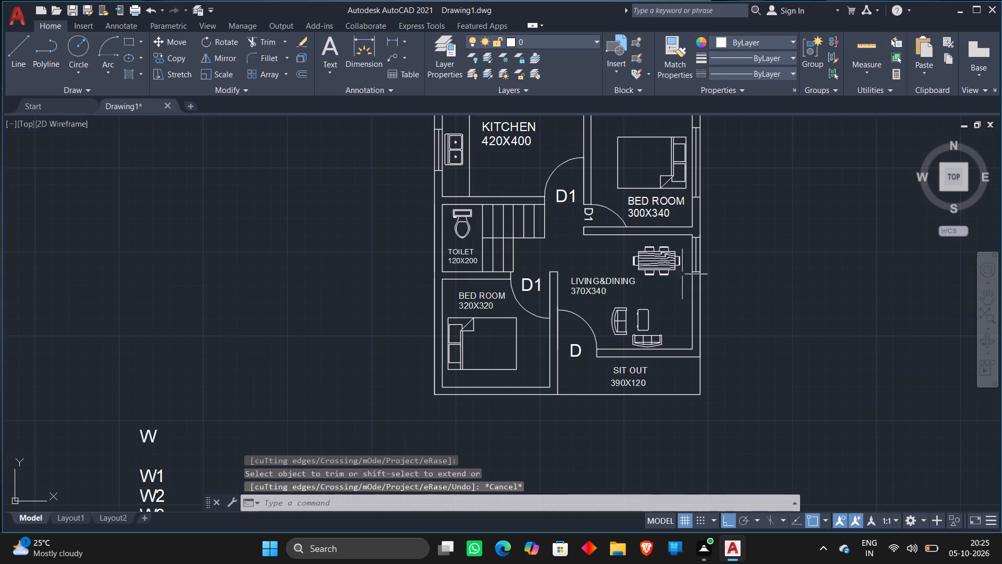
scroll(432, 292, down, 1)
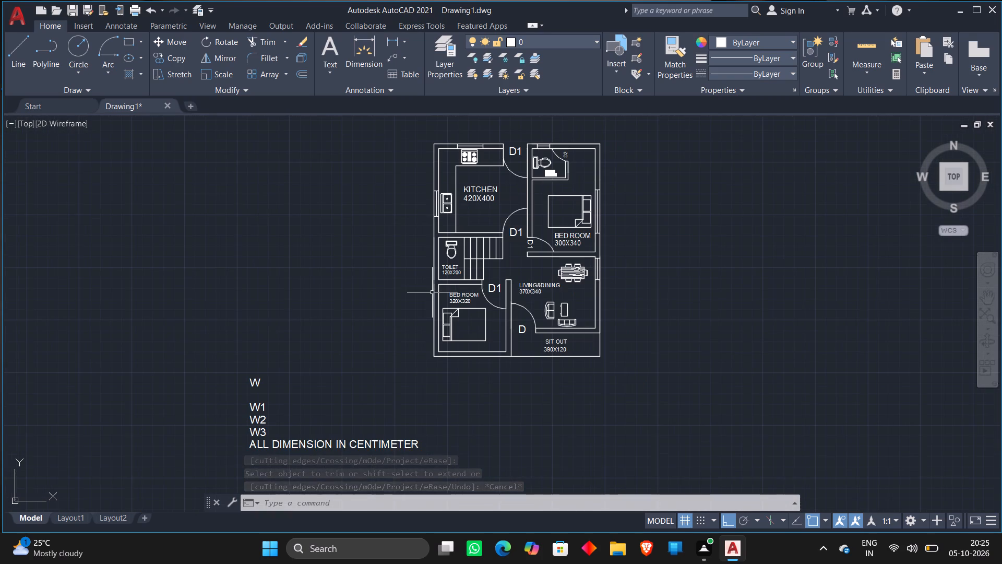
scroll(622, 309, up, 2)
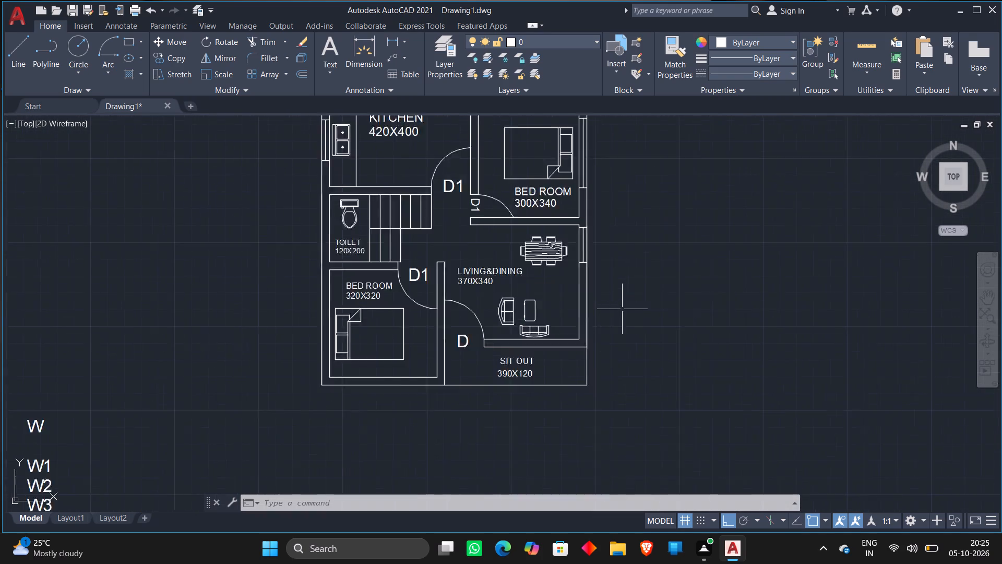
key(l)
key(Return)
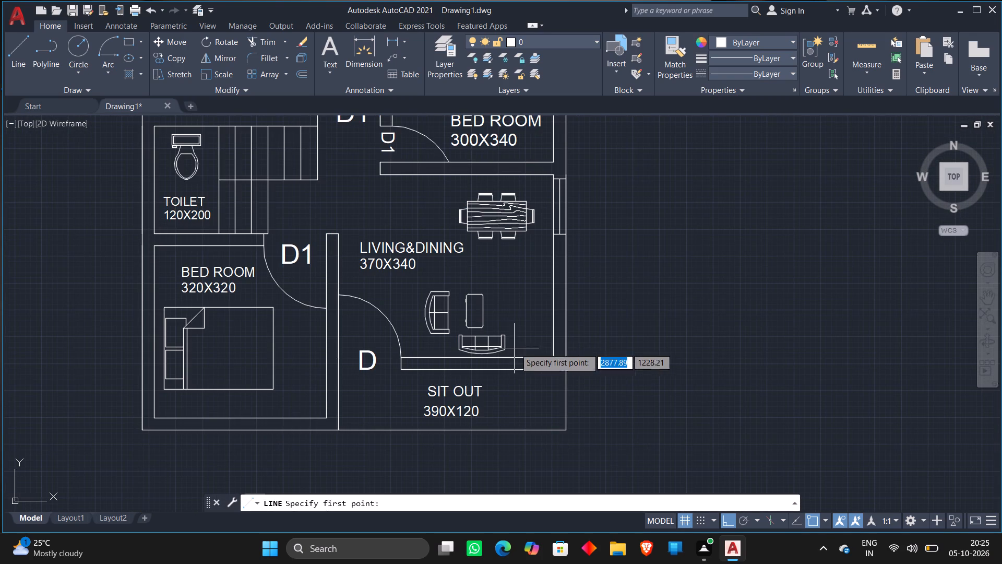
click(522, 349)
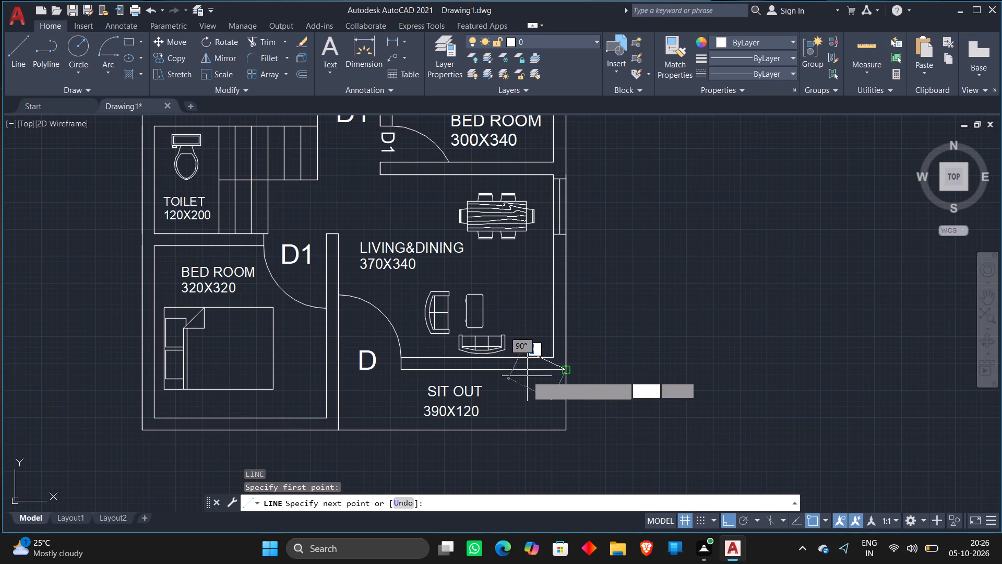
click(526, 381)
key(Escape)
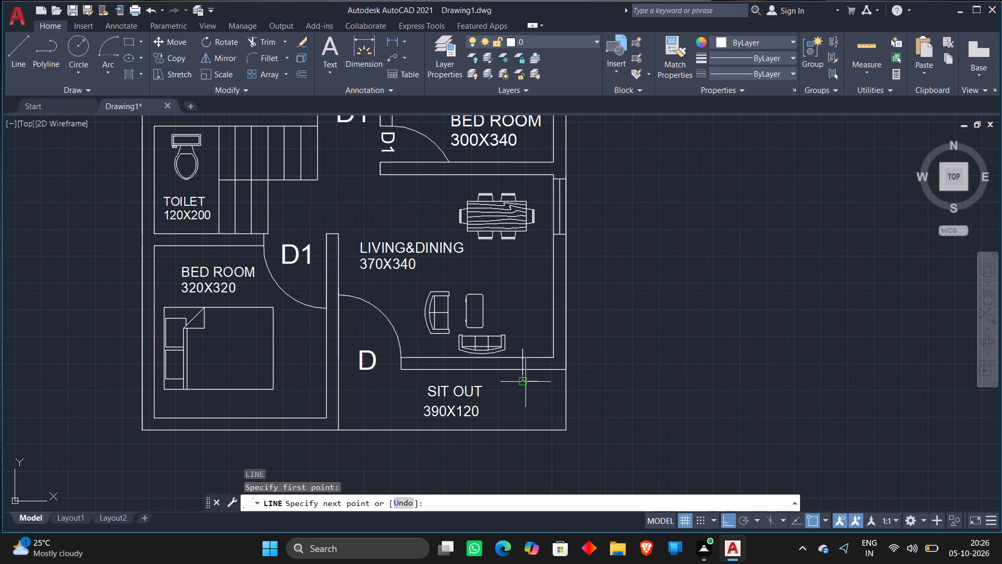
Draw a second vertical line about 49 cm long across the same wall, west of the three-seat sofa.
key(l)
key(Return)
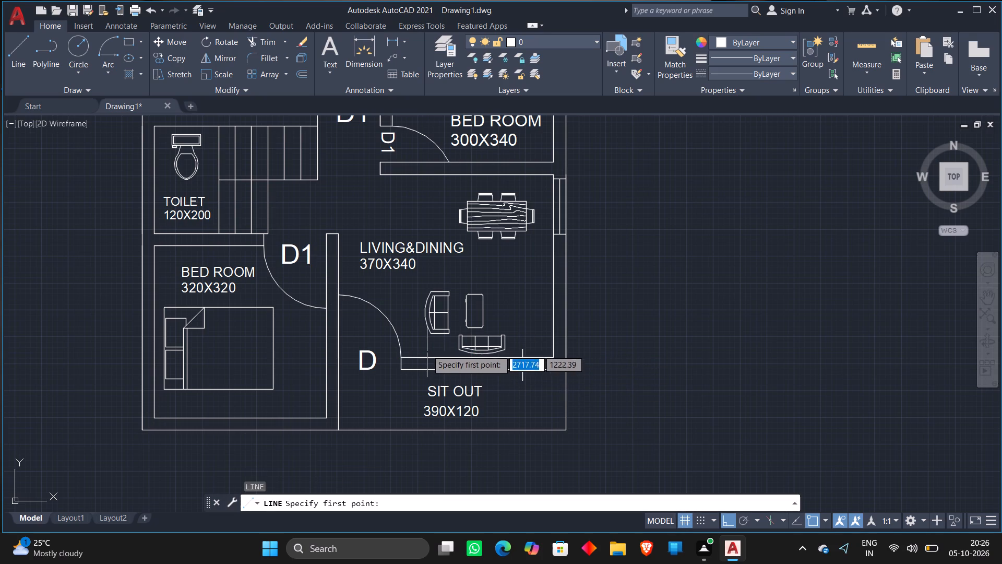
scroll(435, 346, up, 2)
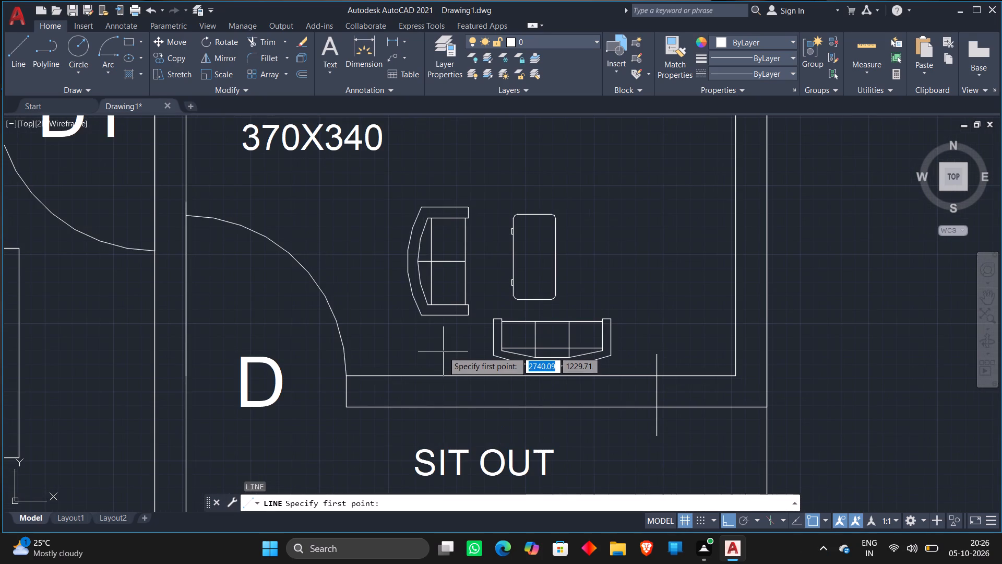
click(443, 351)
click(443, 430)
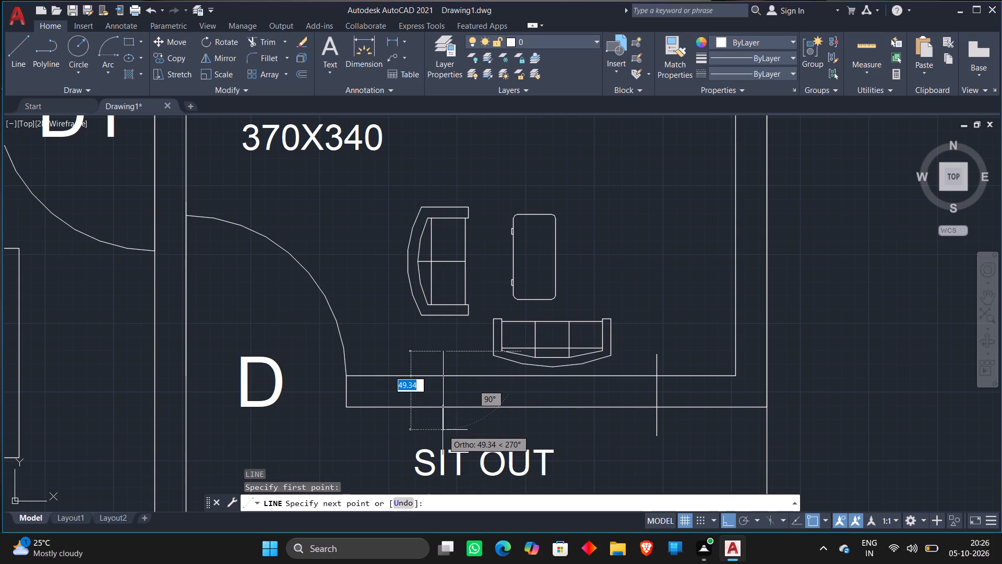
key(Escape)
Trim both vertical lines beside the three-seat sofa so they span only the thickness of the living room and sit out wall.
key(t)
key(r)
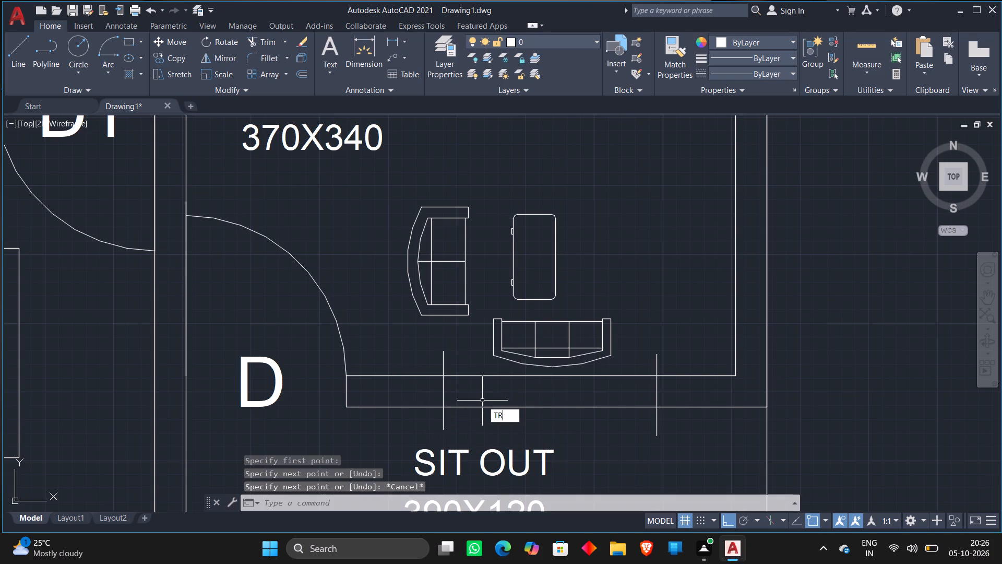
key(Return)
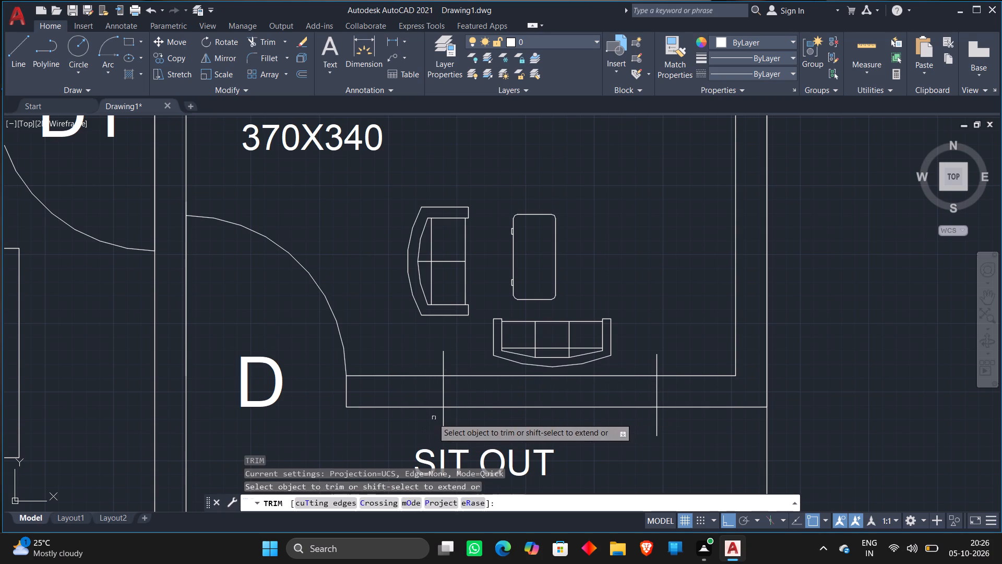
click(430, 417)
click(662, 420)
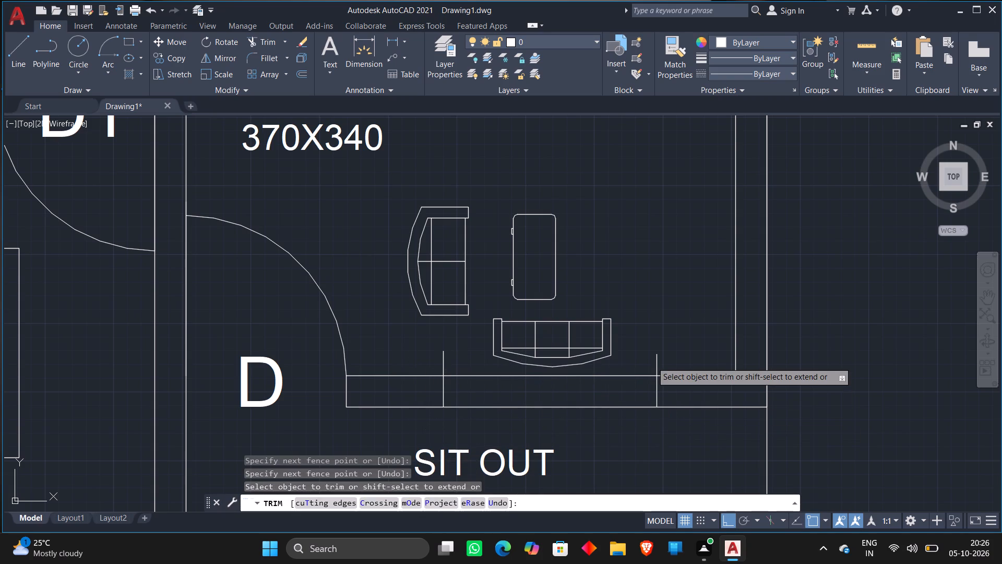
click(657, 365)
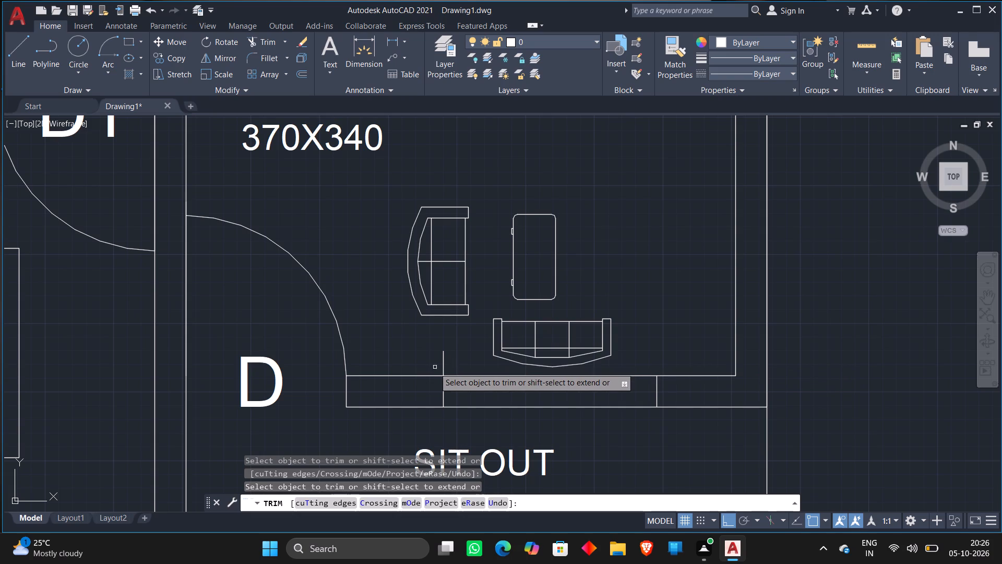
click(443, 367)
key(Escape)
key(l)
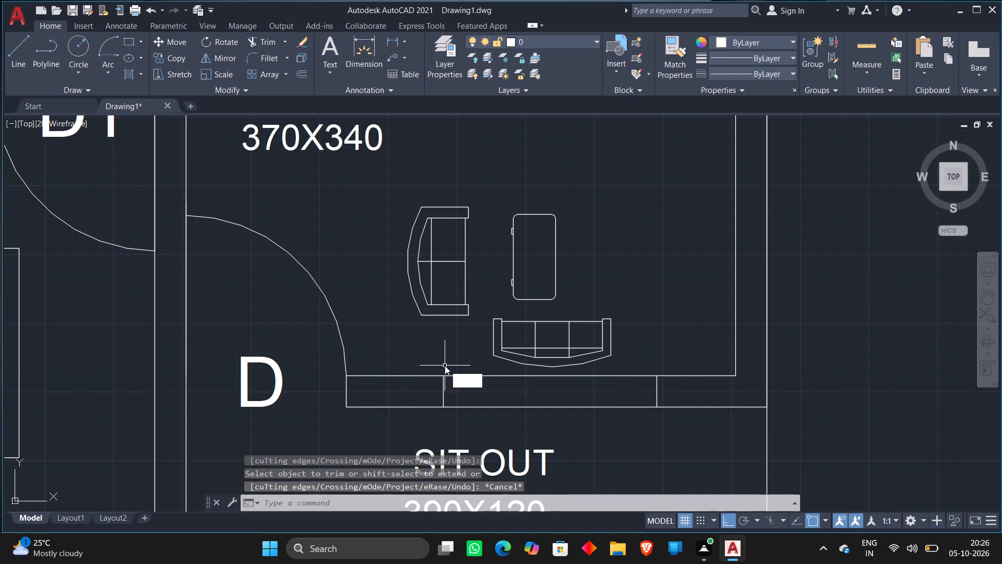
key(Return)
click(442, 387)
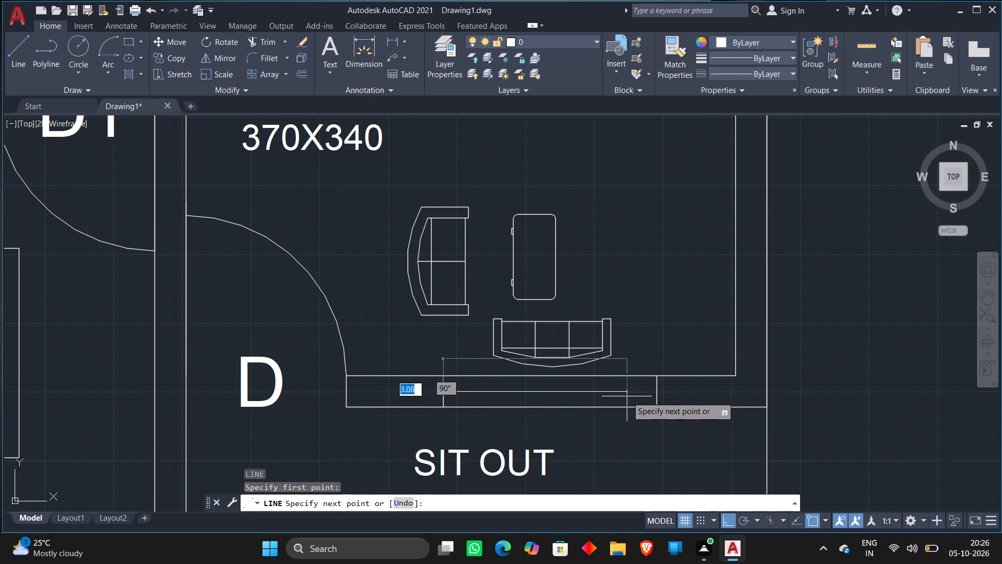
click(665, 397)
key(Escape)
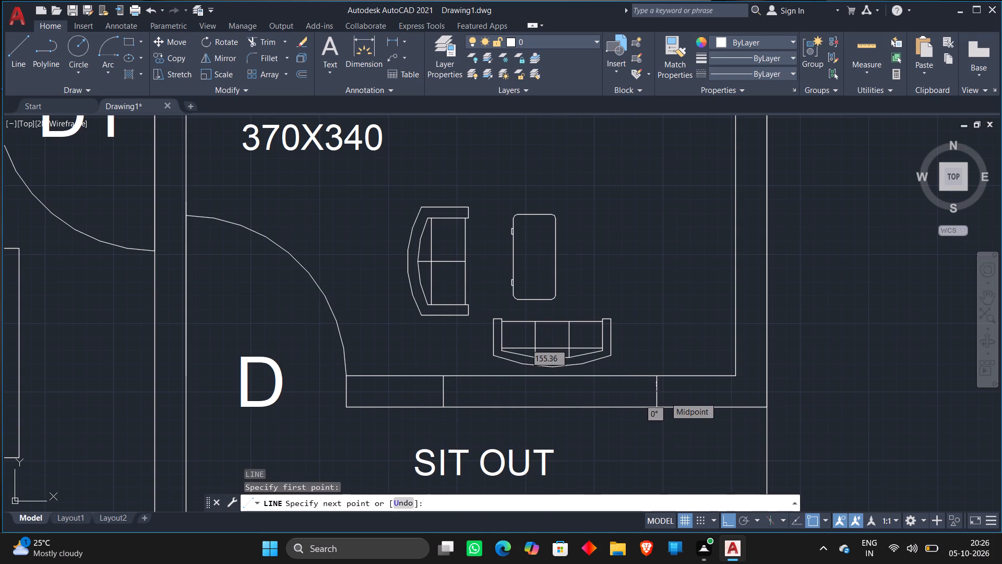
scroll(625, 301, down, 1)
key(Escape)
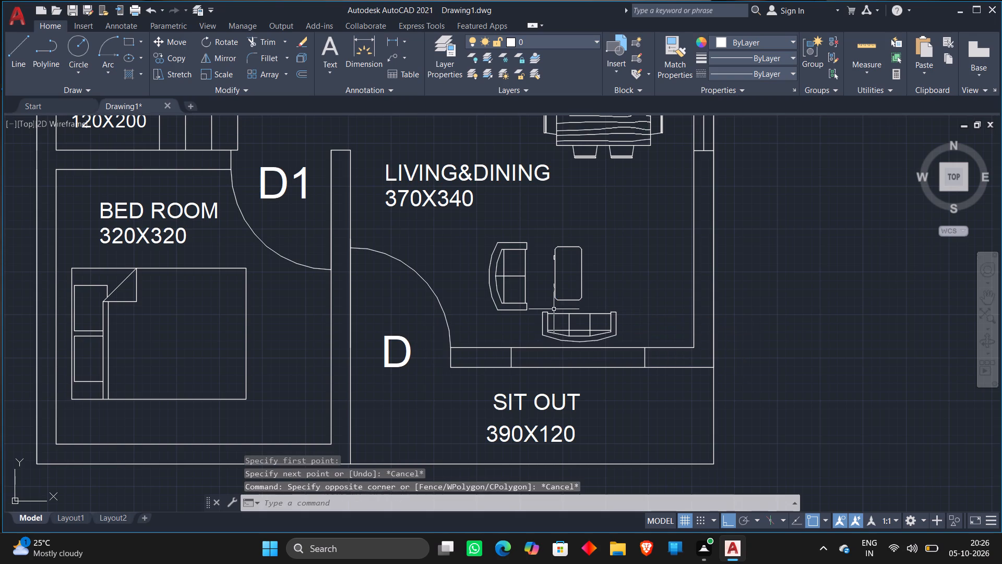
Draw the window's horizontal glass line in the sit out wall from the west side line's midpoint to just past the east side line.
key(l)
key(Return)
scroll(516, 356, up, 2)
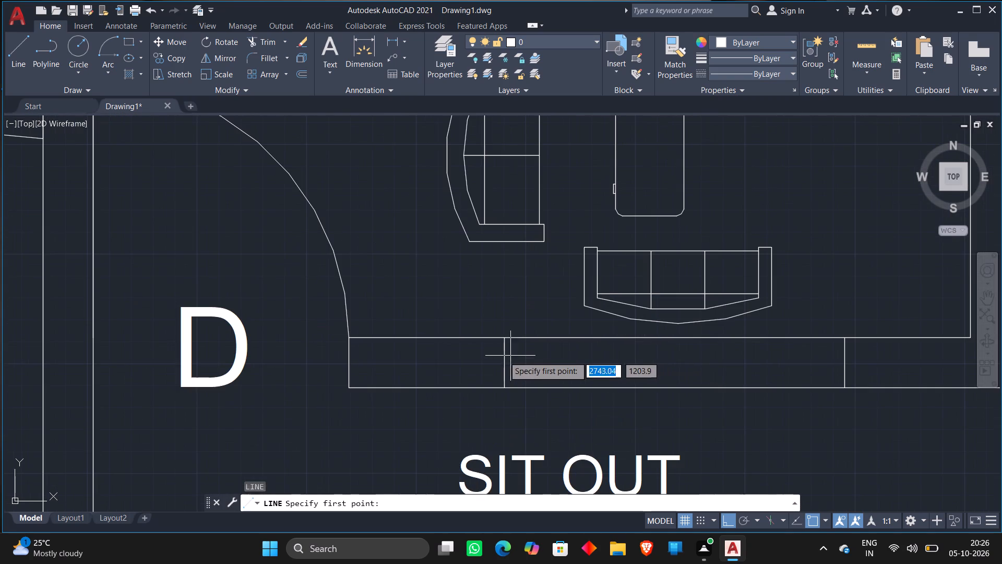
click(504, 358)
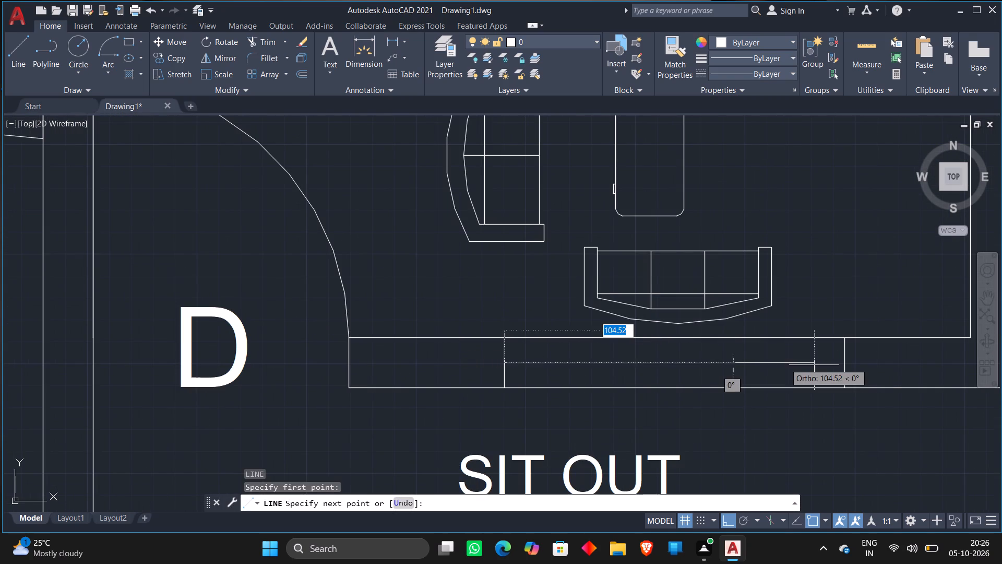
click(861, 371)
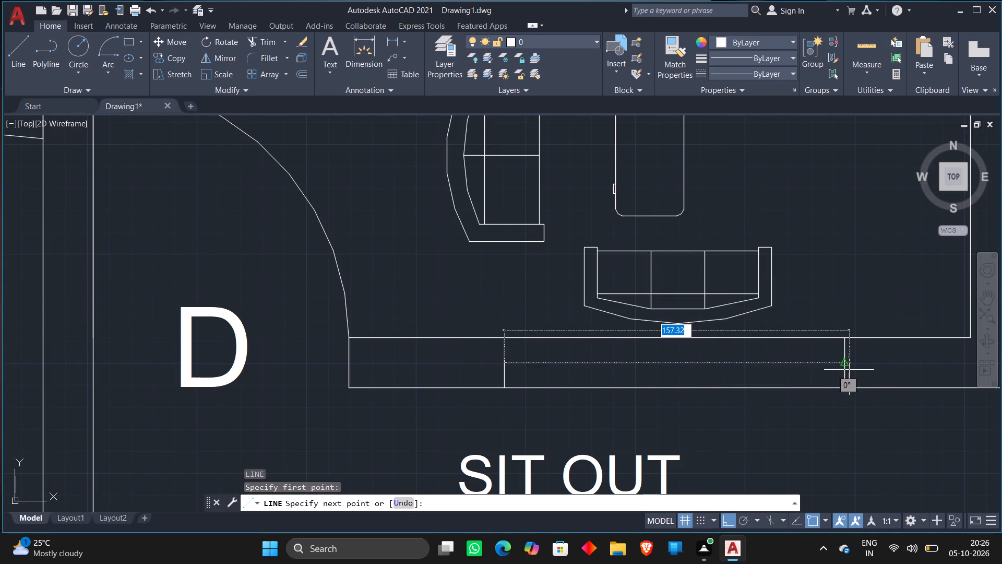
key(Escape)
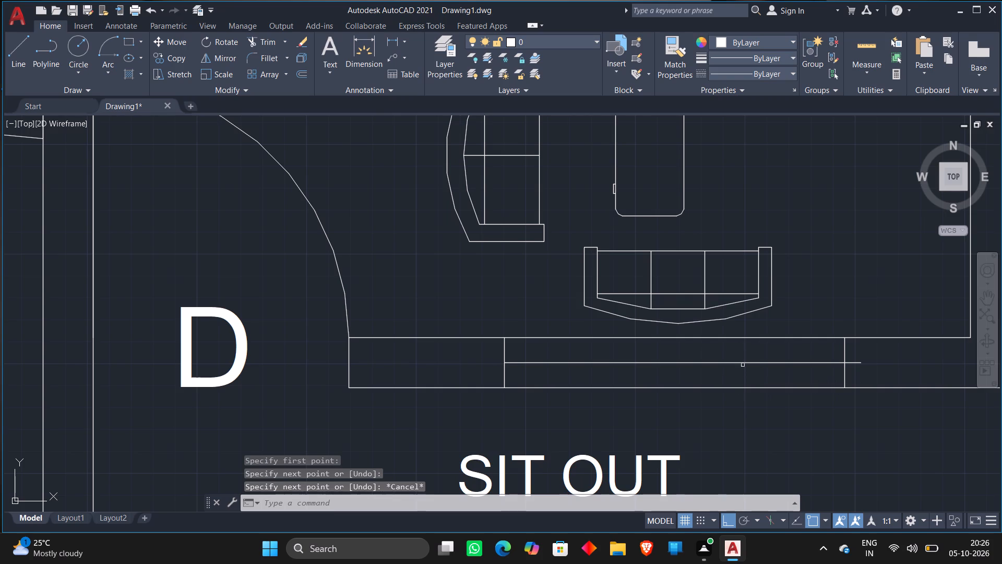
Trim off the part of the glass line extending east of the sit out wall window's side line.
text(TR)
key(Return)
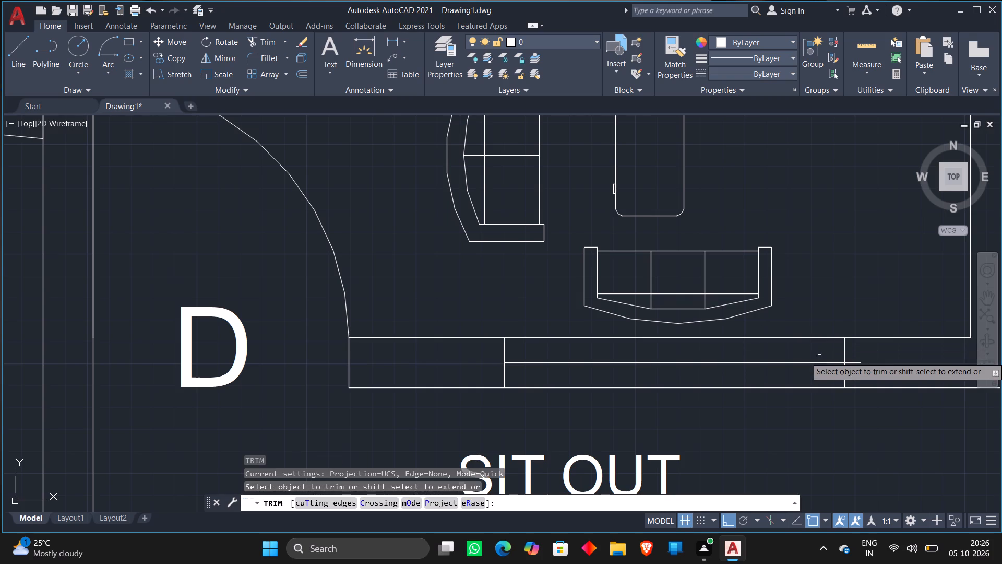
click(857, 361)
key(Escape)
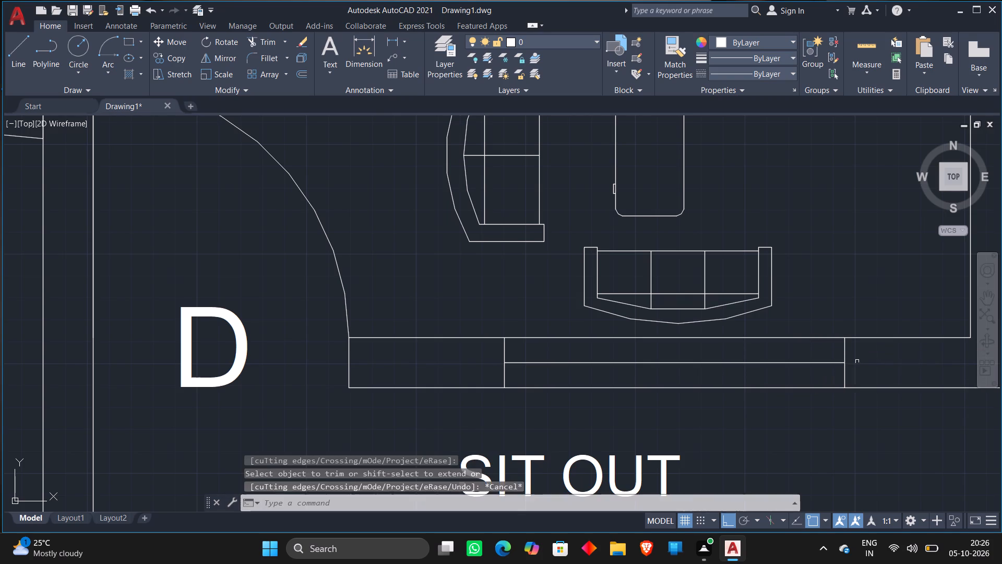
Draw a horizontal line across the west wall of the 320X320 bedroom, slightly north of the bed.
scroll(789, 304, down, 4)
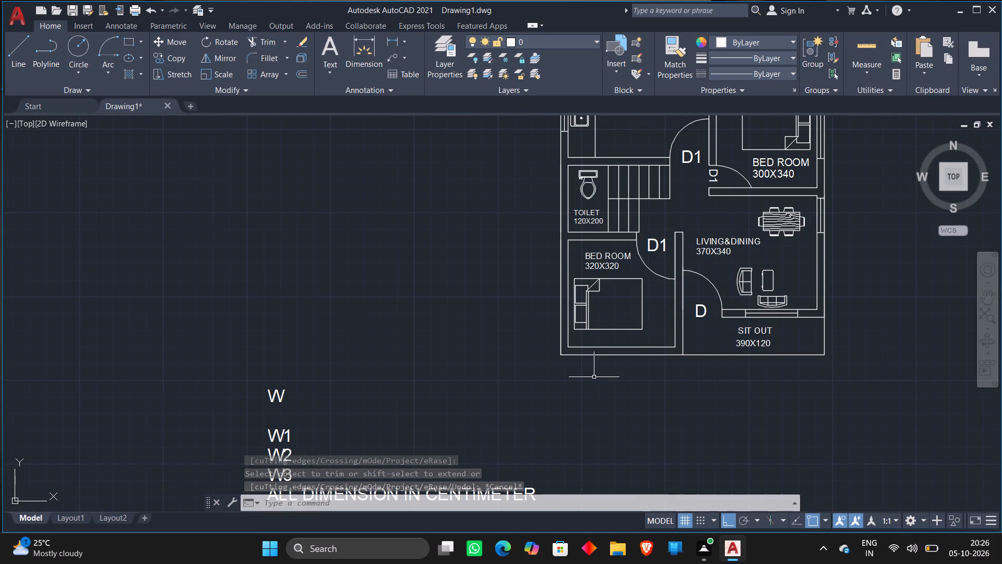
scroll(594, 377, down, 1)
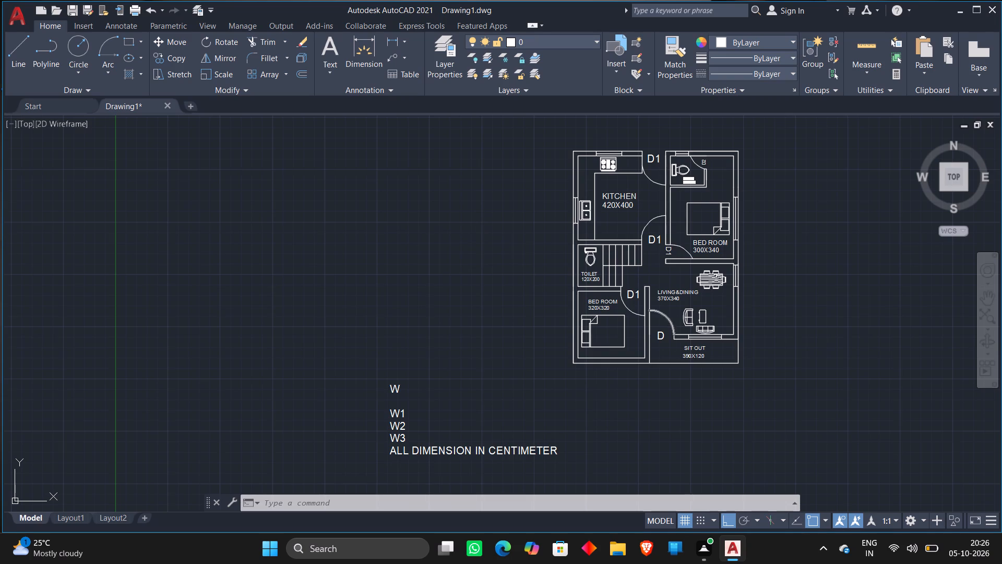
scroll(661, 320, up, 1)
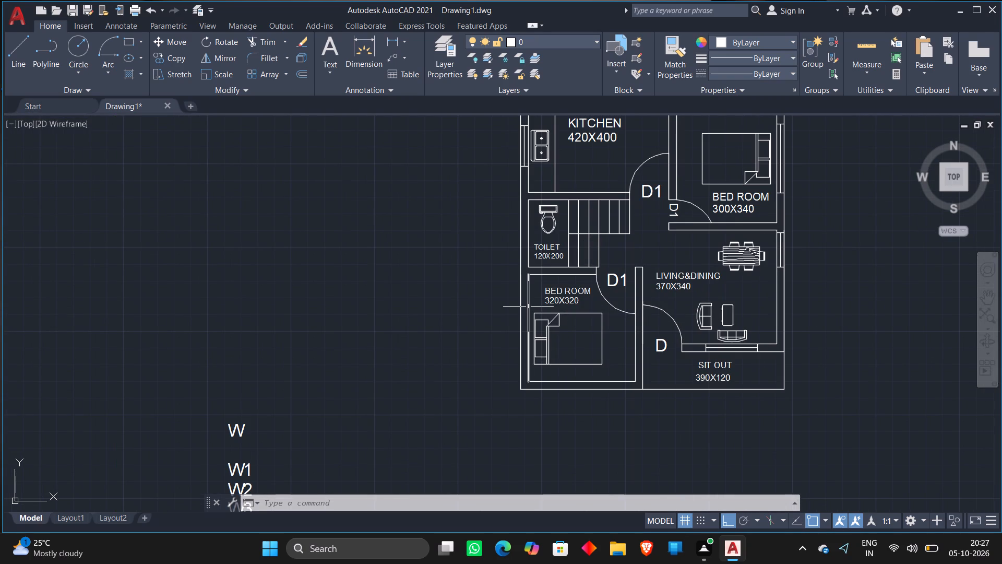
key(l)
key(Return)
scroll(528, 306, up, 1)
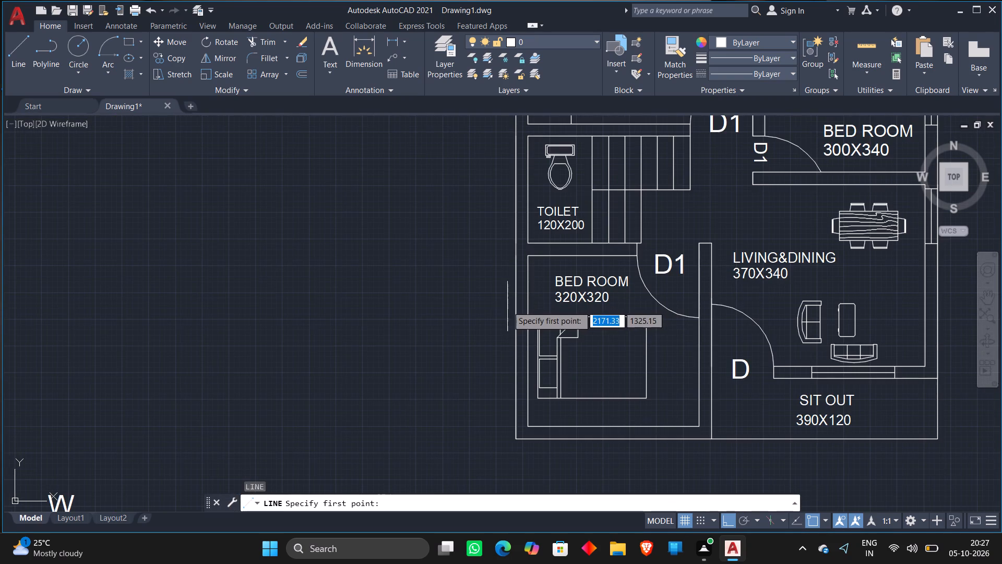
scroll(540, 306, up, 2)
click(526, 311)
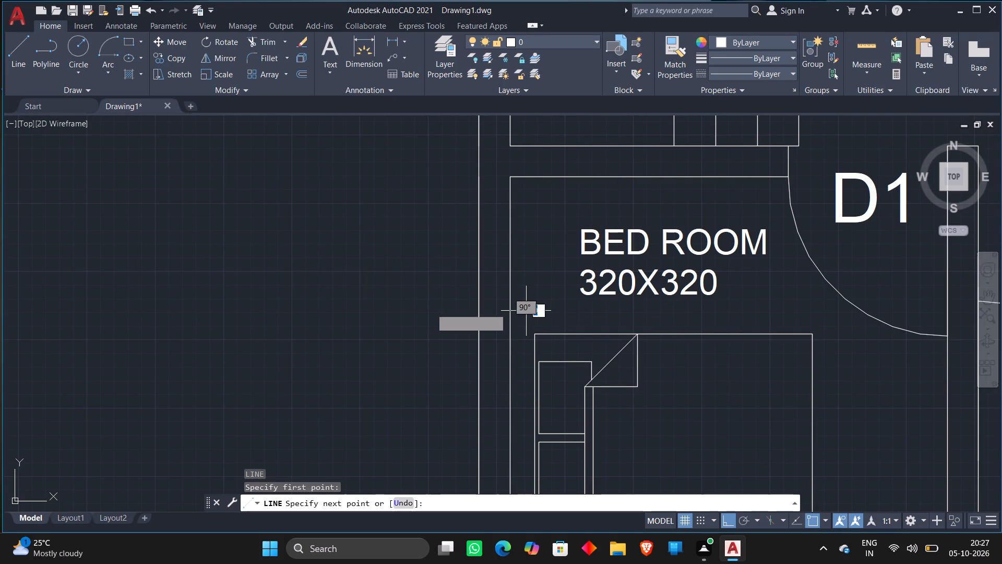
click(431, 309)
key(Escape)
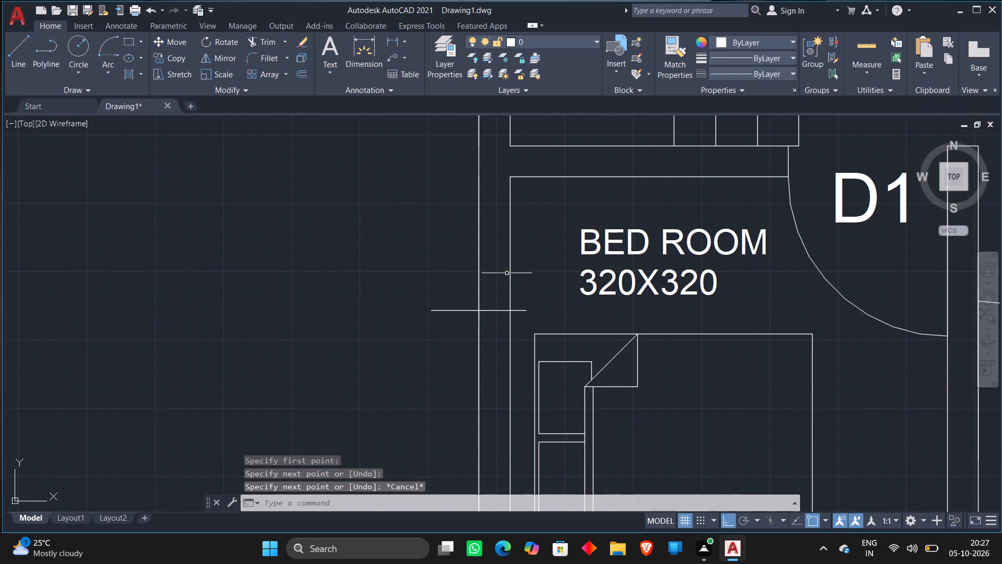
Draw a second horizontal line across the same bedroom wall, slightly south of the bed.
key(l)
key(Return)
scroll(507, 273, down, 2)
scroll(503, 366, up, 2)
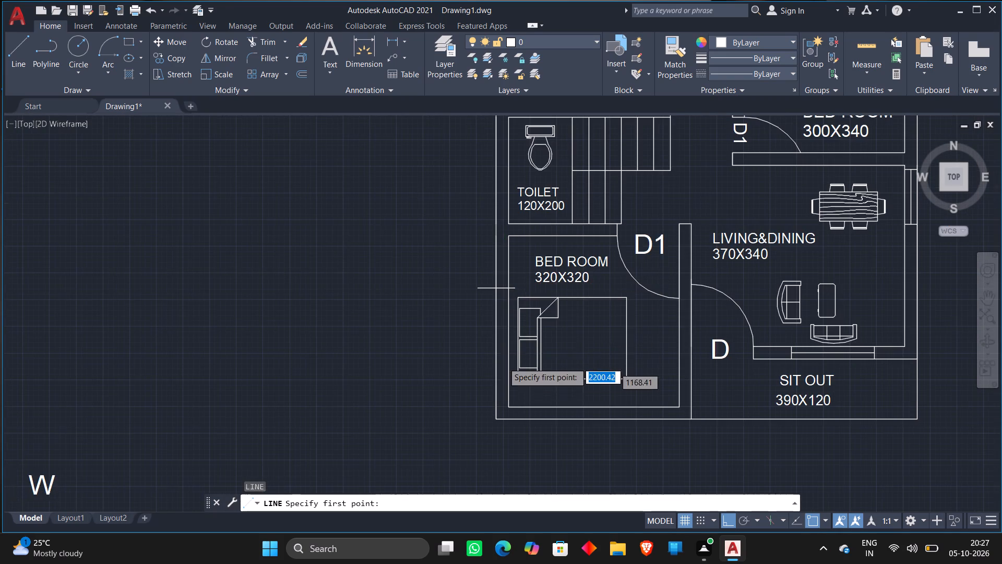
click(534, 420)
click(445, 414)
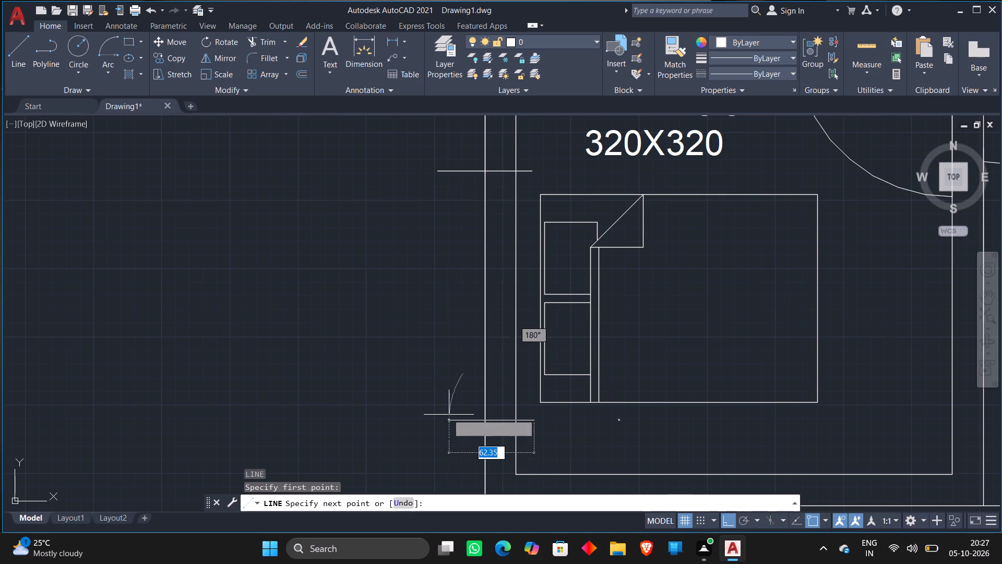
key(Escape)
Trim the ends of both horizontal lines back to the inner and outer faces of the bedroom's west wall.
text(TR)
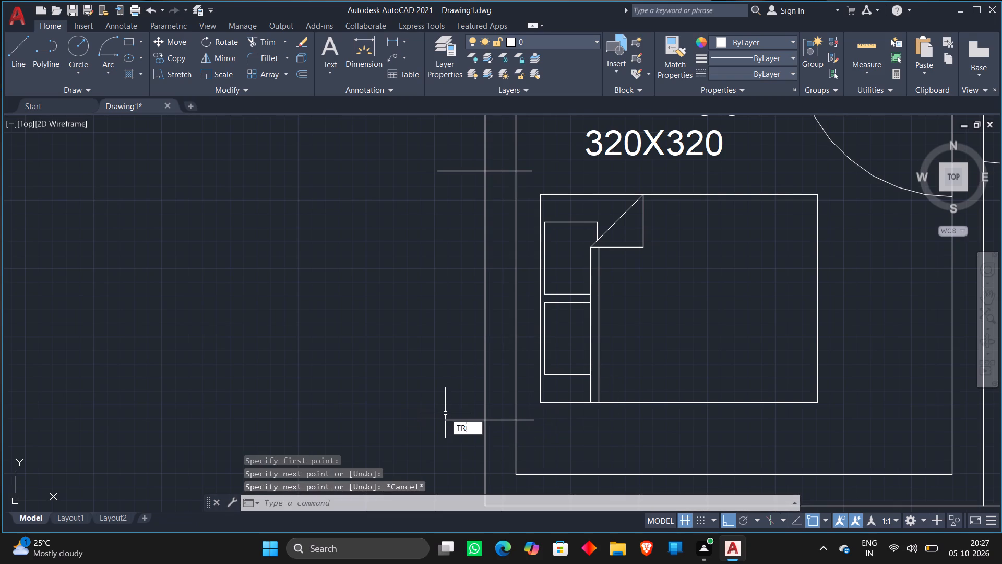
key(Return)
click(530, 167)
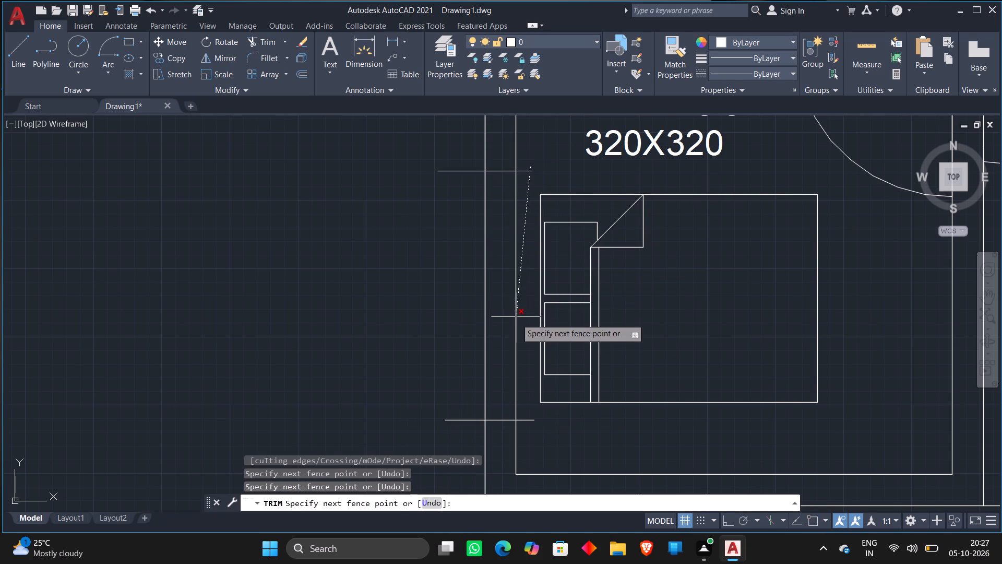
click(526, 430)
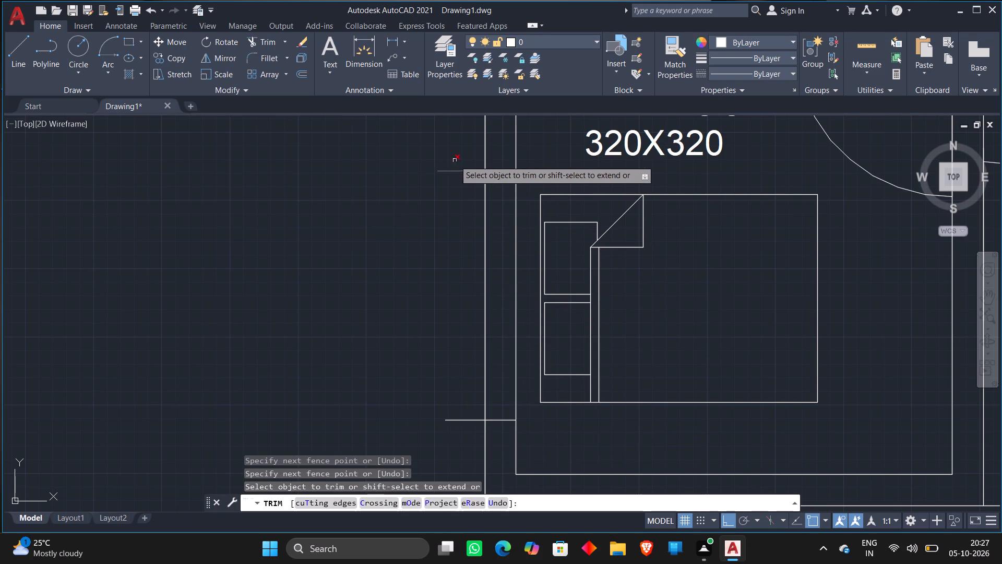
click(459, 153)
click(463, 444)
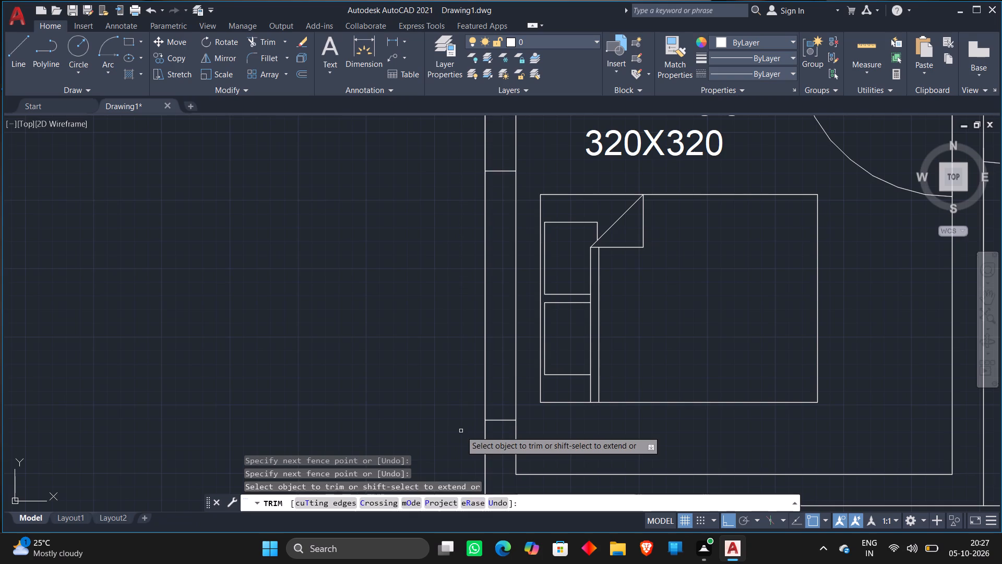
key(Escape)
Draw a vertical glass line about 194 cm long from the north side line's midpoint to just past the south side line.
key(l)
key(Return)
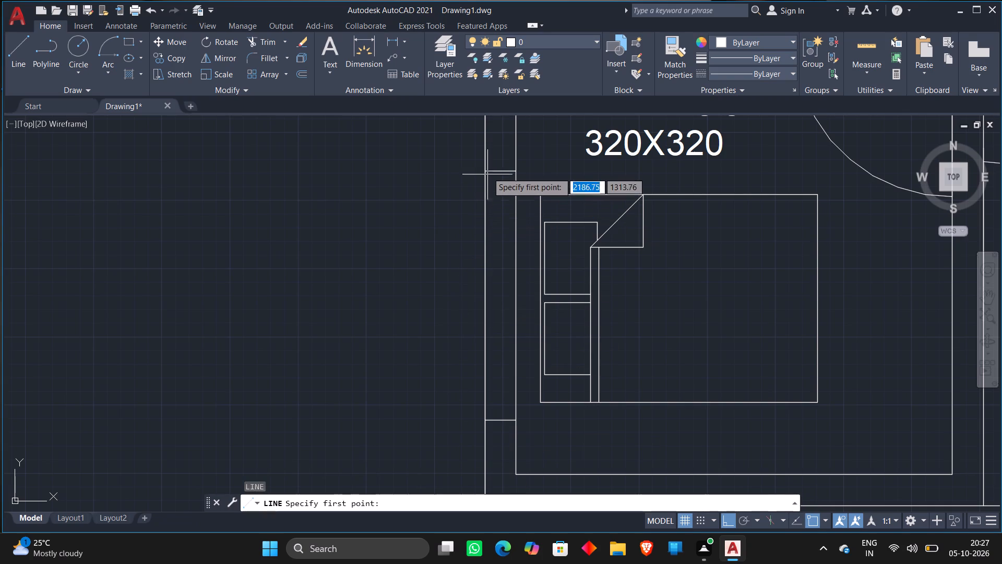
click(496, 168)
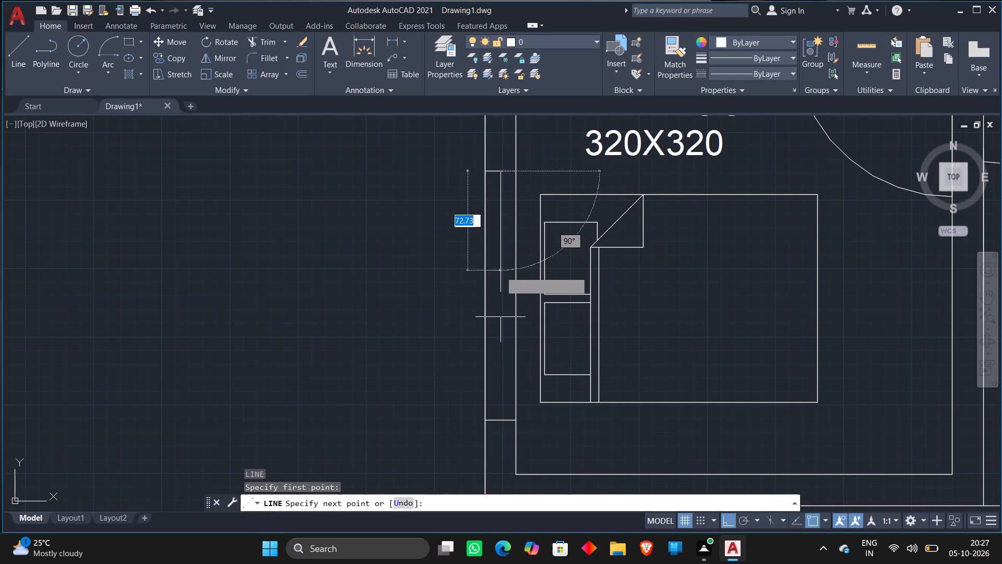
click(504, 427)
key(Escape)
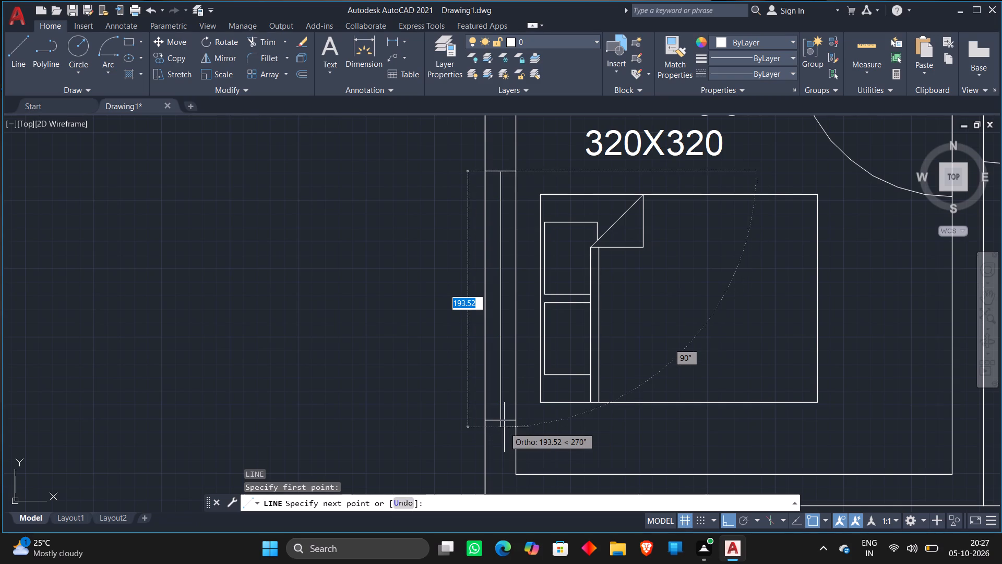
Trim off the part of the glass line extending south of the bedroom window's south side line.
text(TR)
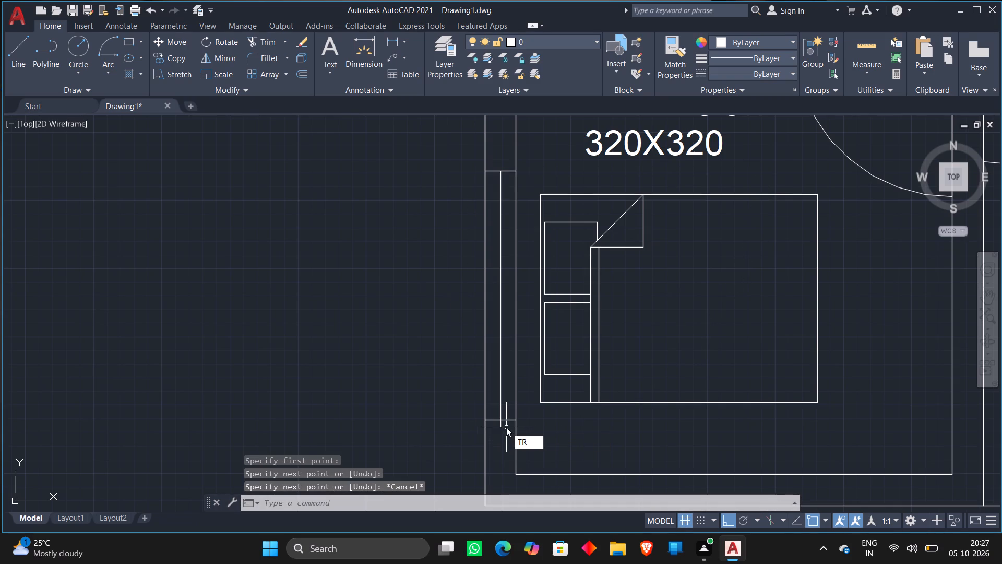
key(Return)
click(502, 426)
key(Escape)
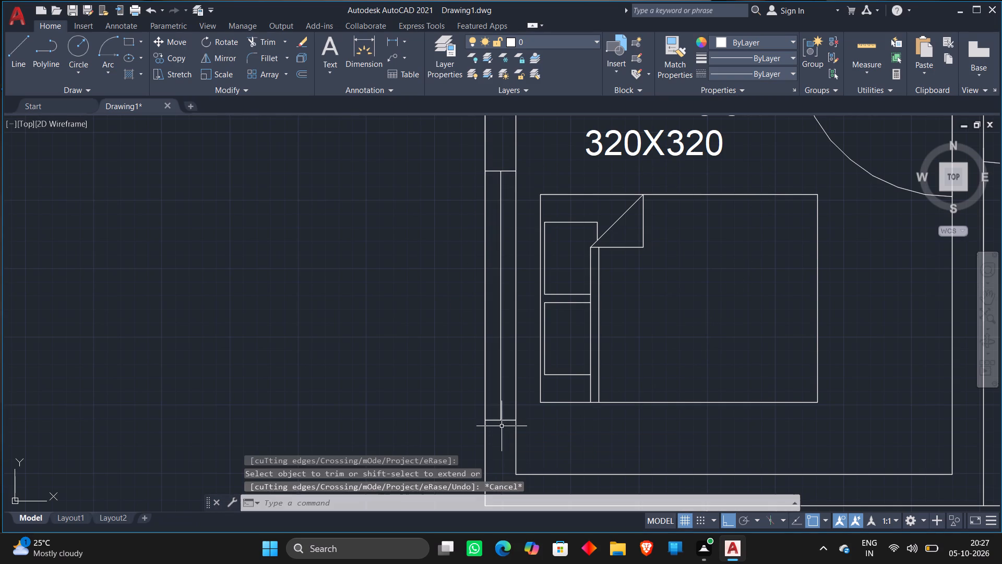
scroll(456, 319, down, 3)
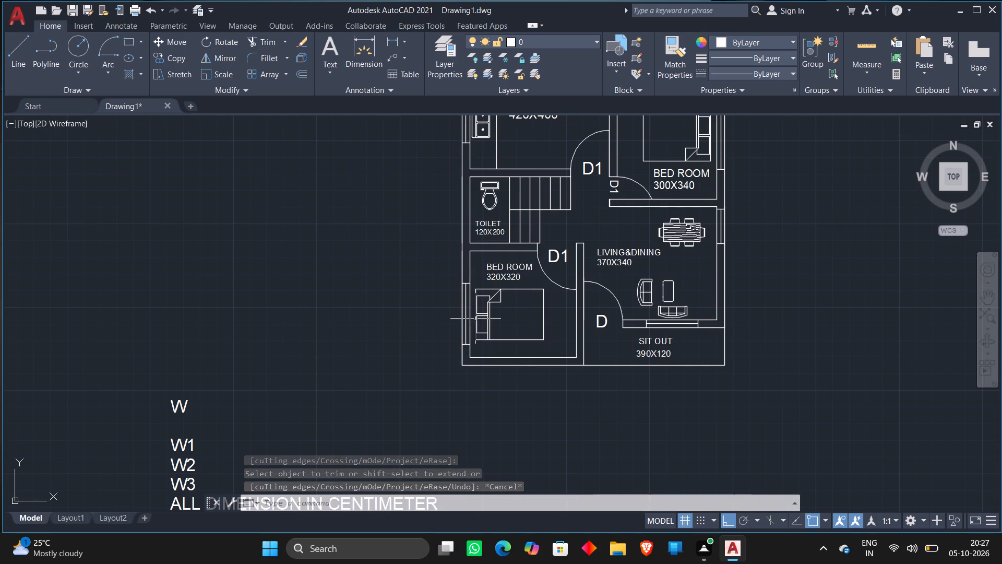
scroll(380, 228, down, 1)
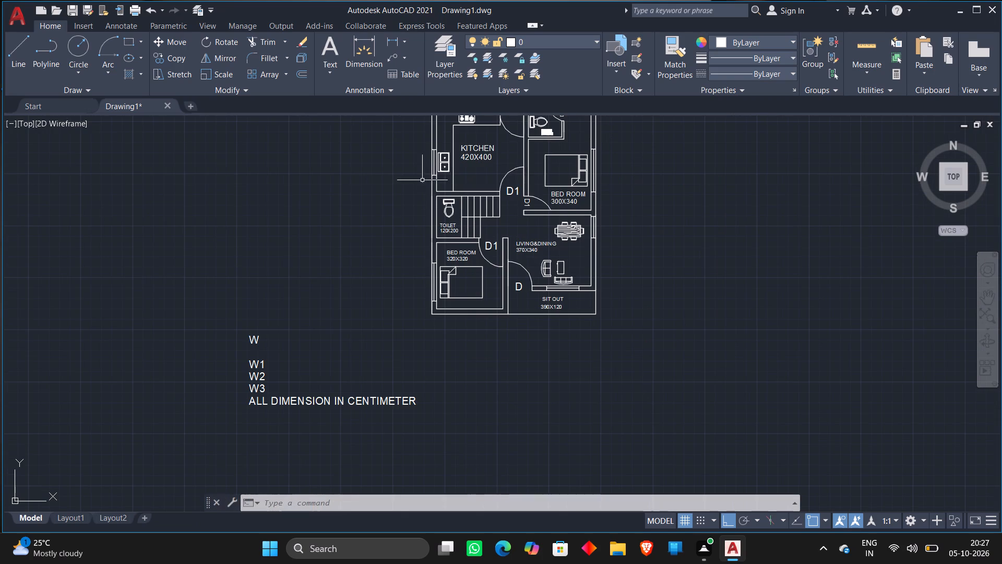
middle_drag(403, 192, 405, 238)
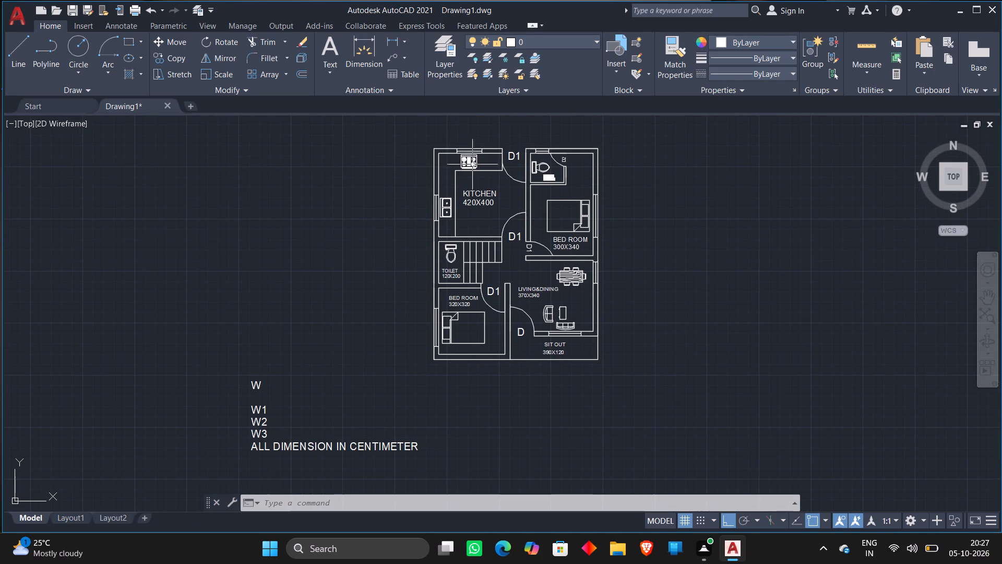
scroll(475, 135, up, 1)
Copy the kitchen's north-wall window about 989 cm straight south into the south wall of the 320X320 bedroom.
scroll(475, 135, up, 1)
click(414, 160)
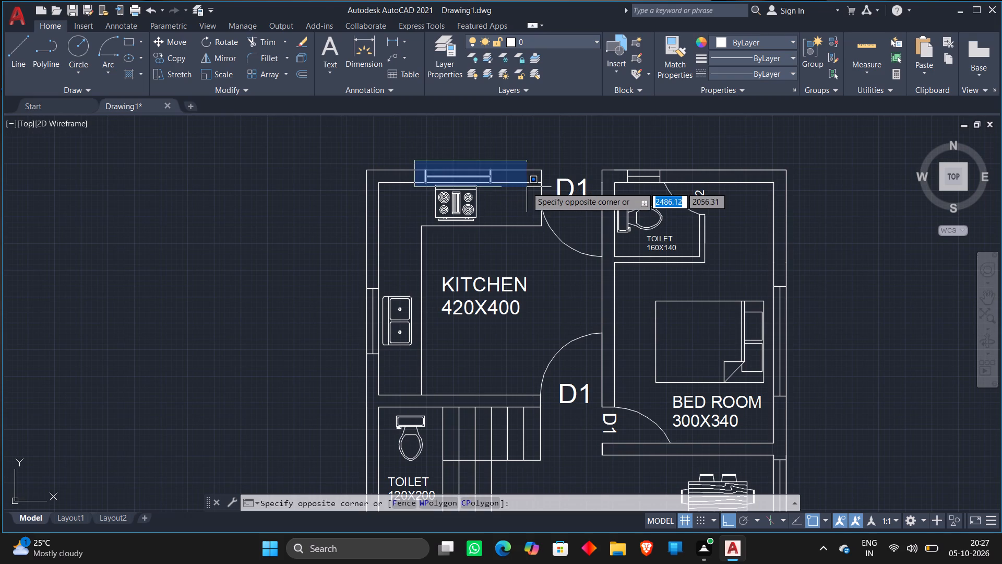
click(526, 187)
right_click(510, 186)
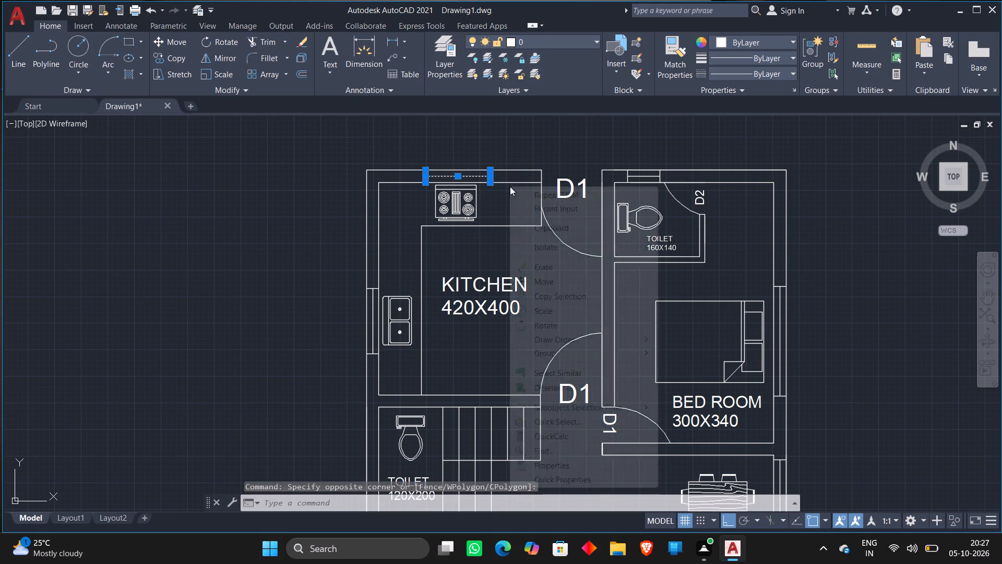
click(544, 292)
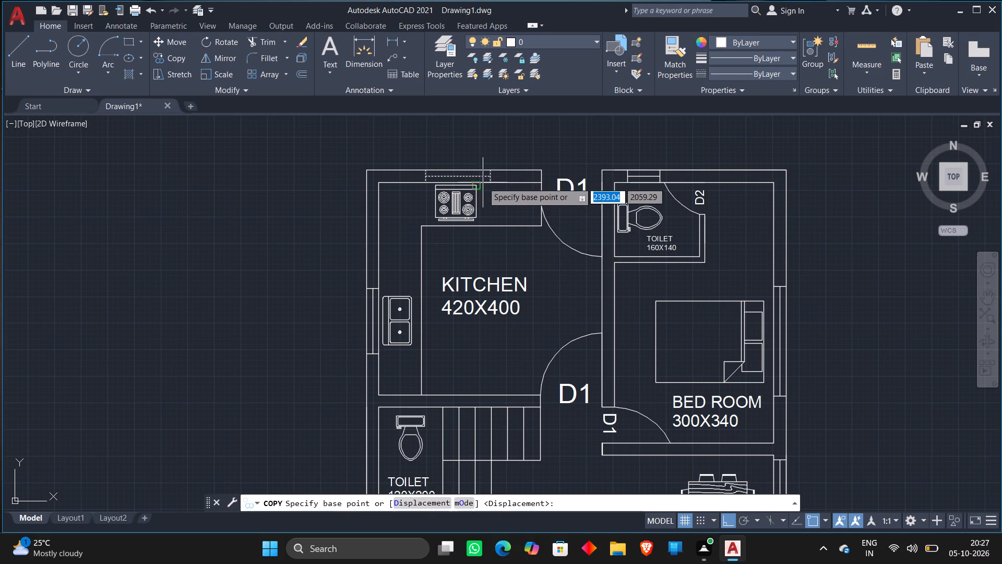
click(491, 175)
scroll(528, 271, down, 1)
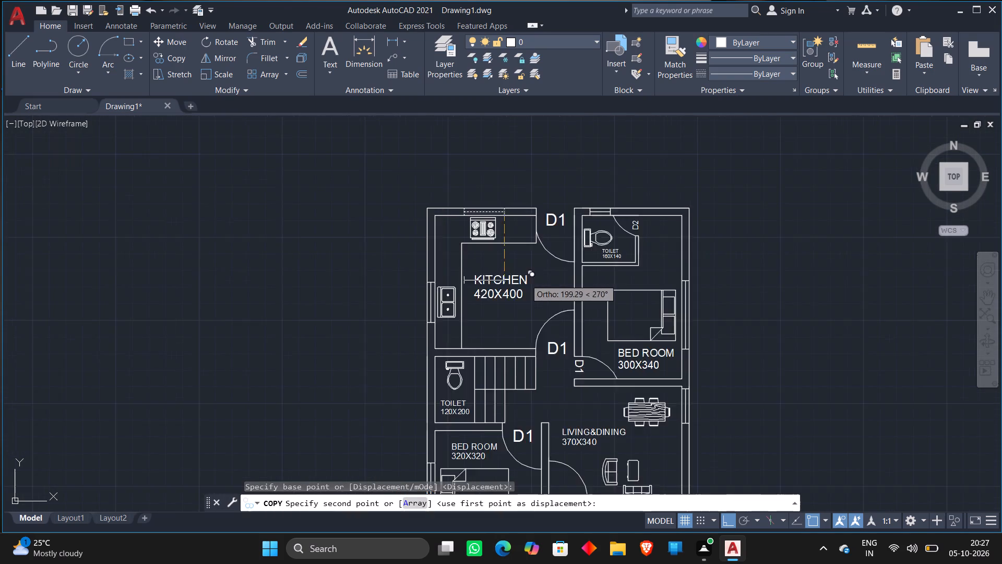
scroll(524, 282, down, 1)
scroll(505, 447, up, 2)
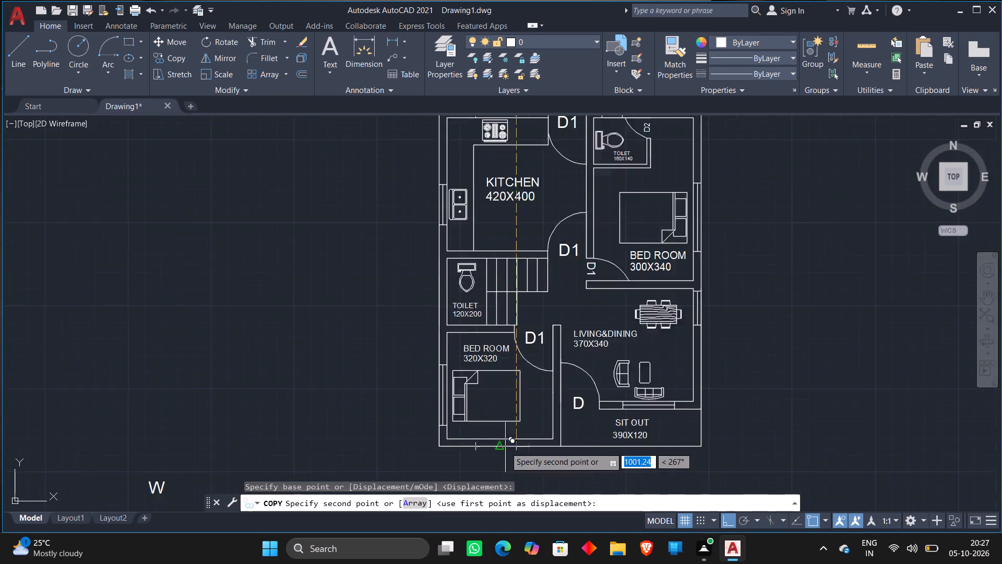
scroll(505, 447, up, 2)
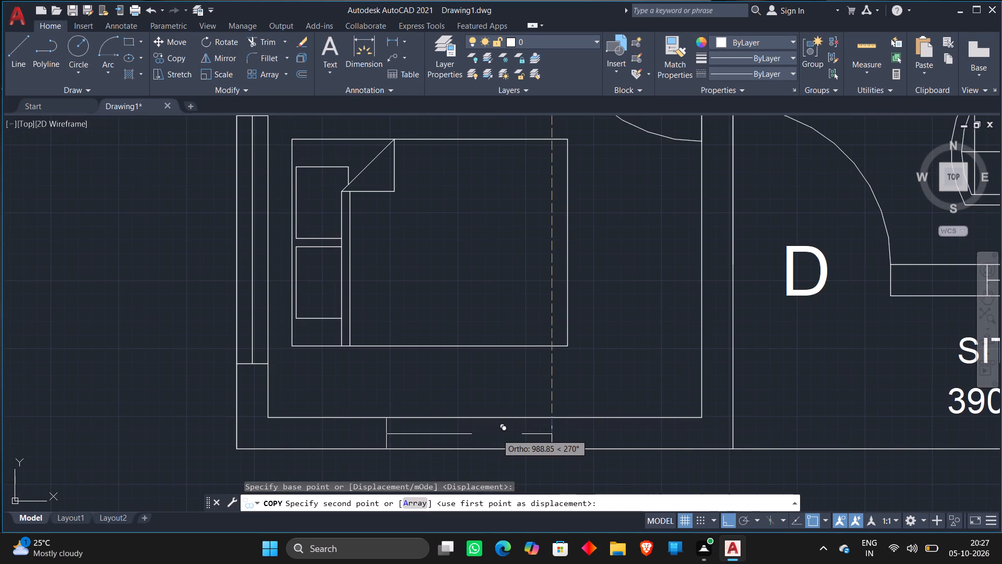
click(483, 434)
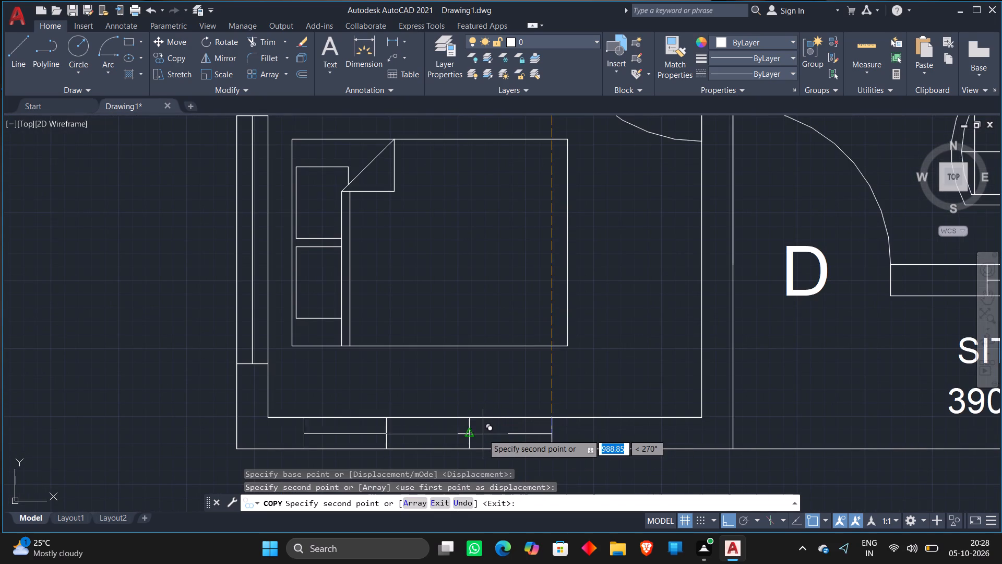
key(Escape)
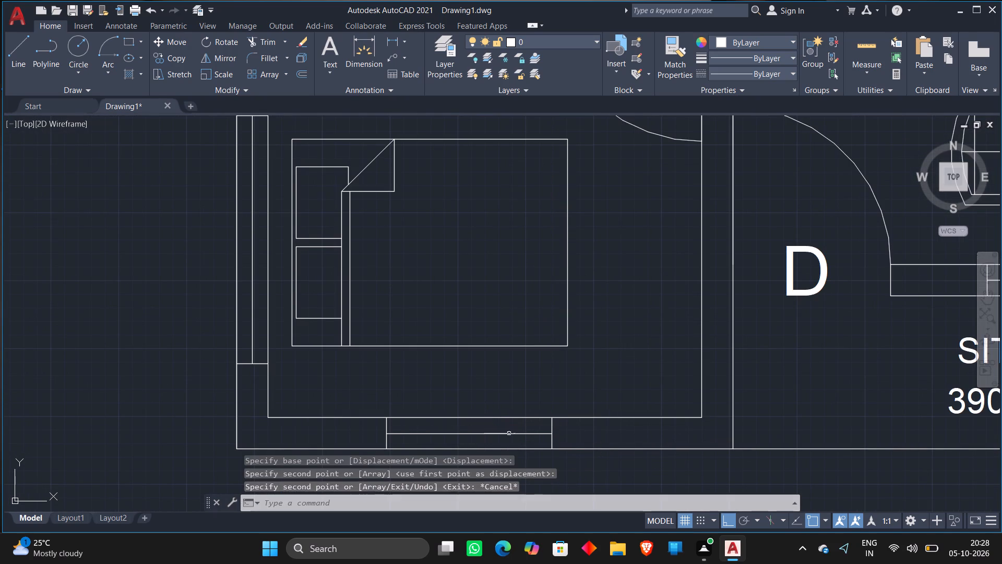
Extend both side lines of the copied window north to the inner face of the bedroom's south wall.
scroll(535, 415, up, 6)
scroll(629, 392, down, 2)
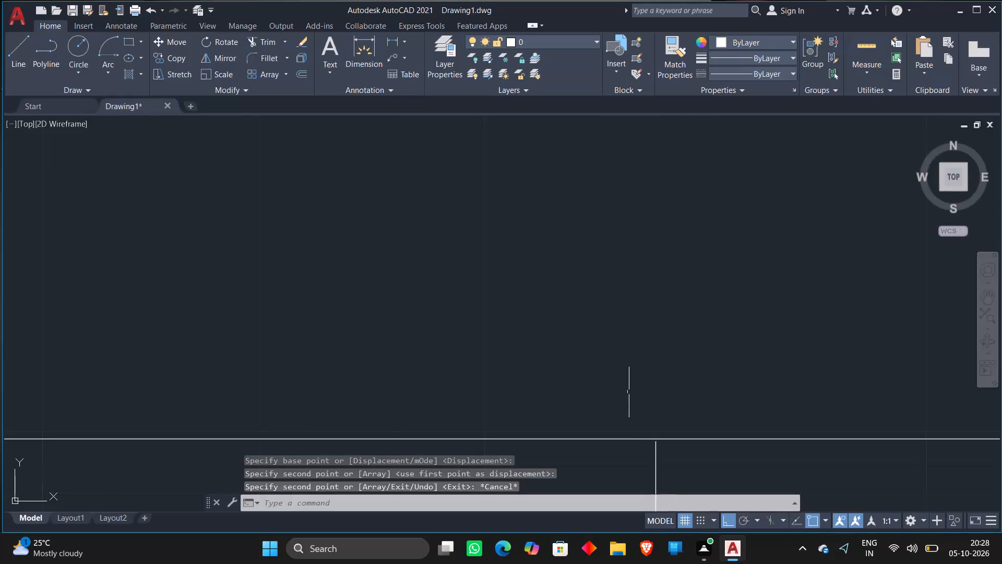
middle_drag(642, 390, 662, 296)
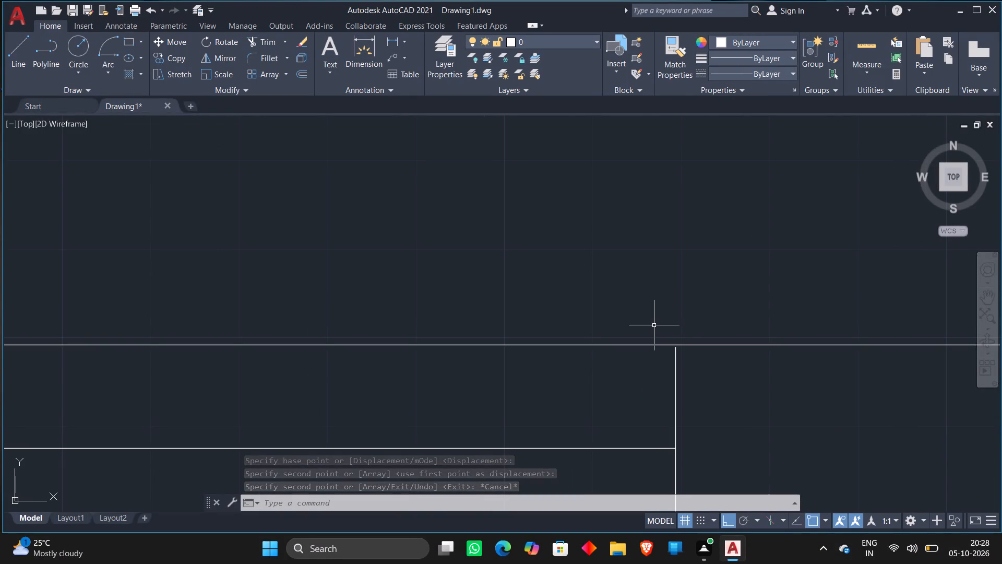
text(EX)
key(Return)
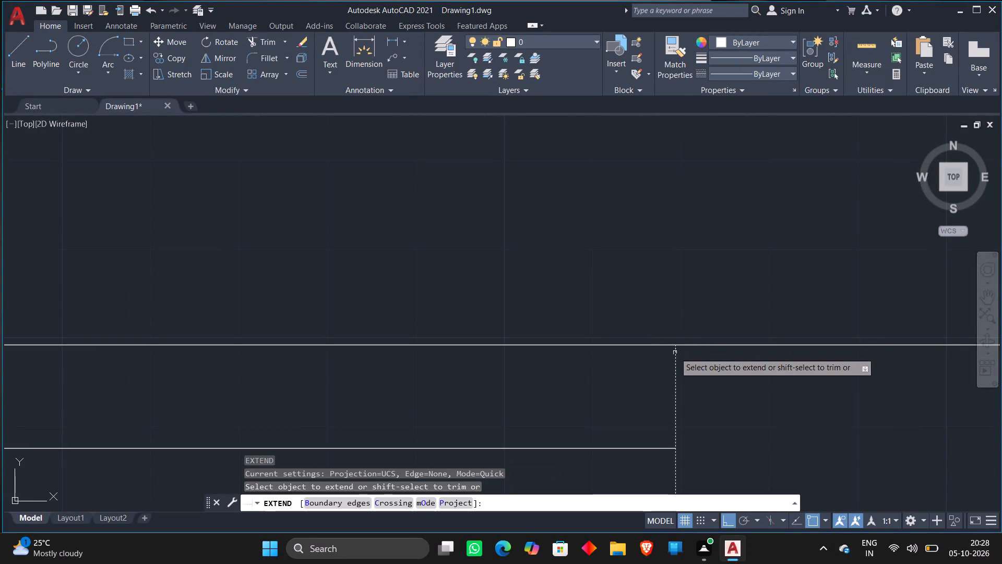
click(676, 354)
scroll(425, 328, down, 2)
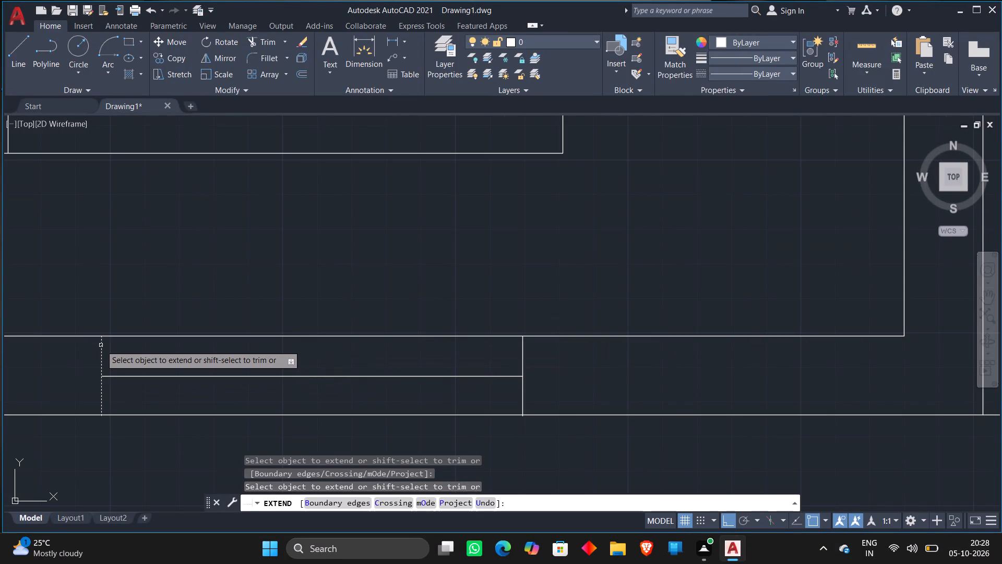
click(101, 345)
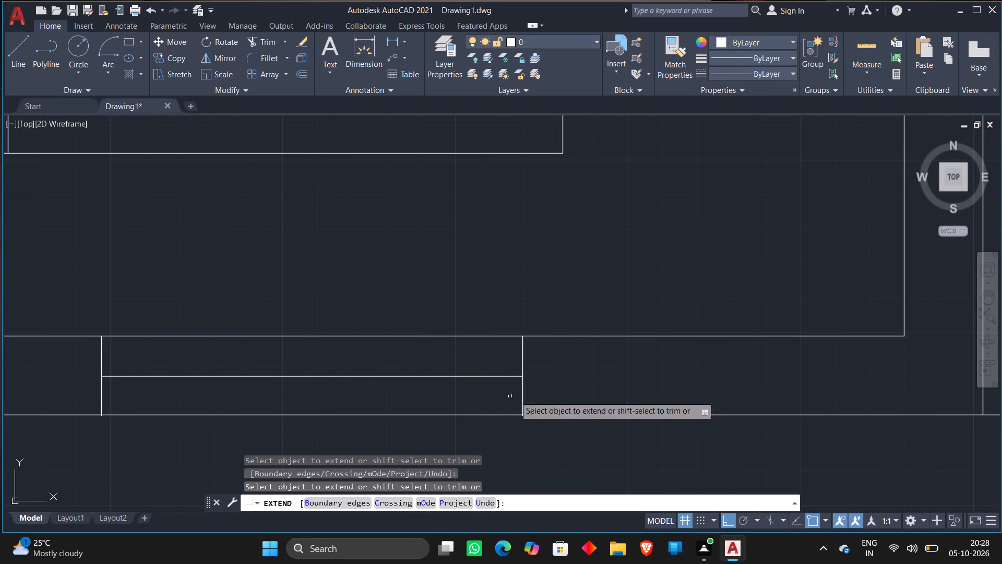
key(Escape)
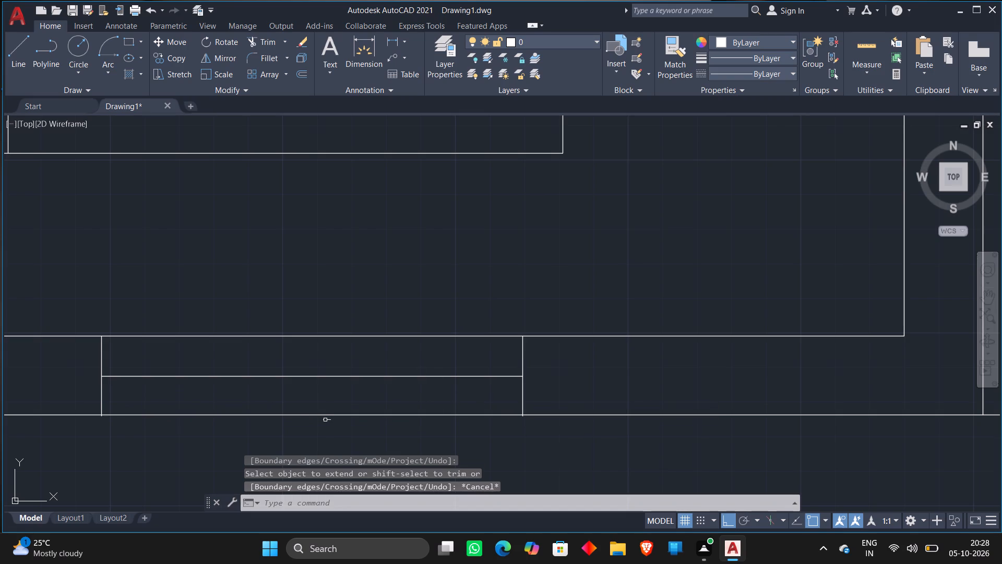
Trim the ends of both side lines of the copied window that overshoot the south wall's outer face.
text(TR)
key(Return)
scroll(474, 417, up, 2)
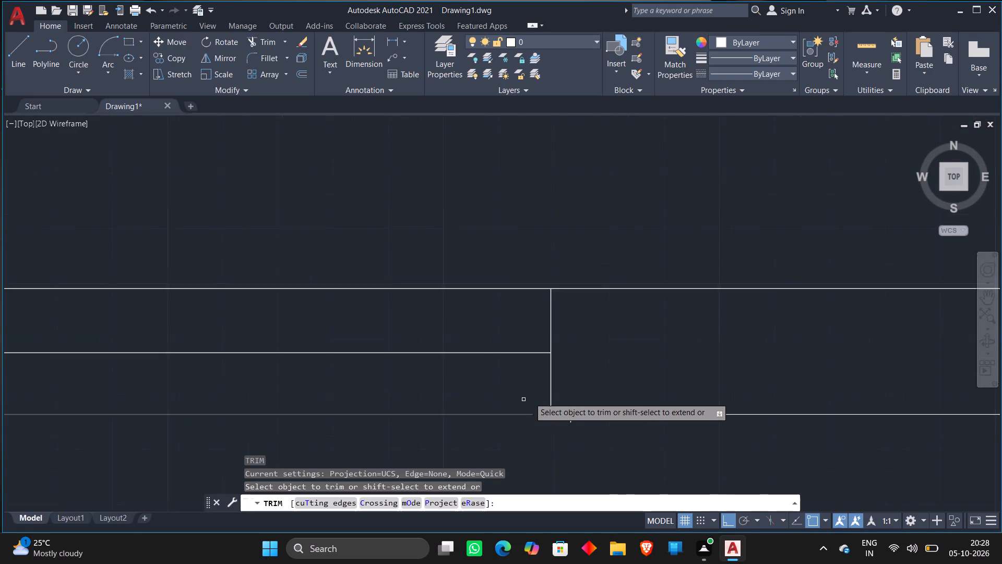
scroll(529, 397, up, 1)
click(597, 444)
scroll(392, 429, down, 4)
scroll(7, 438, up, 5)
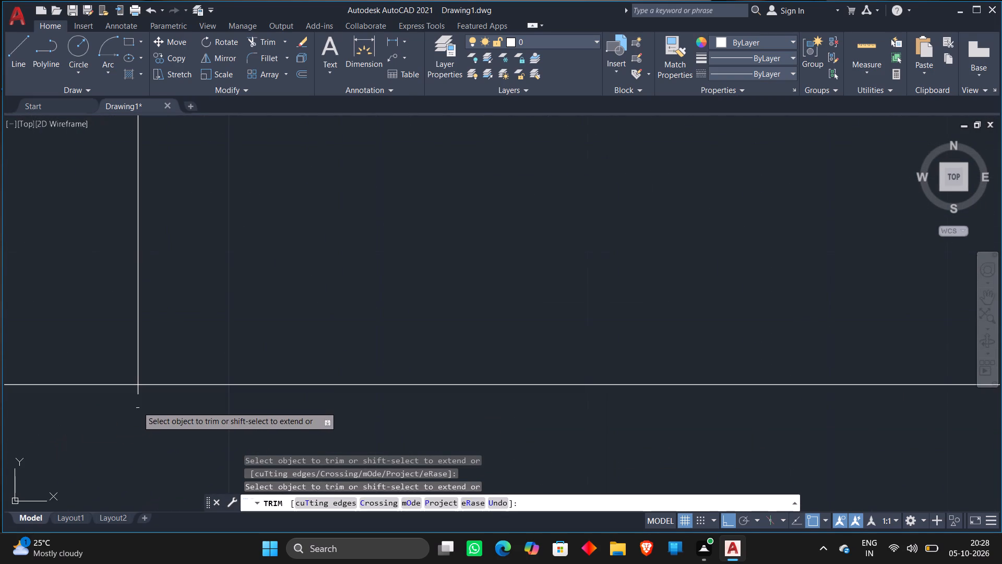
click(139, 391)
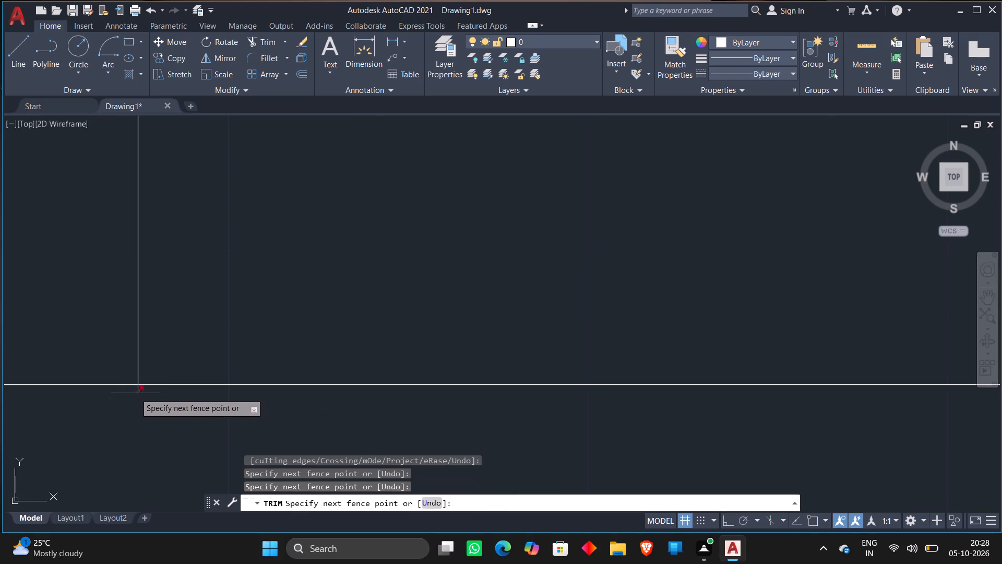
click(126, 392)
key(Escape)
Draw a horizontal line across the west wall of the 120X200 toilet, level with the toilet bowl.
scroll(498, 326, down, 3)
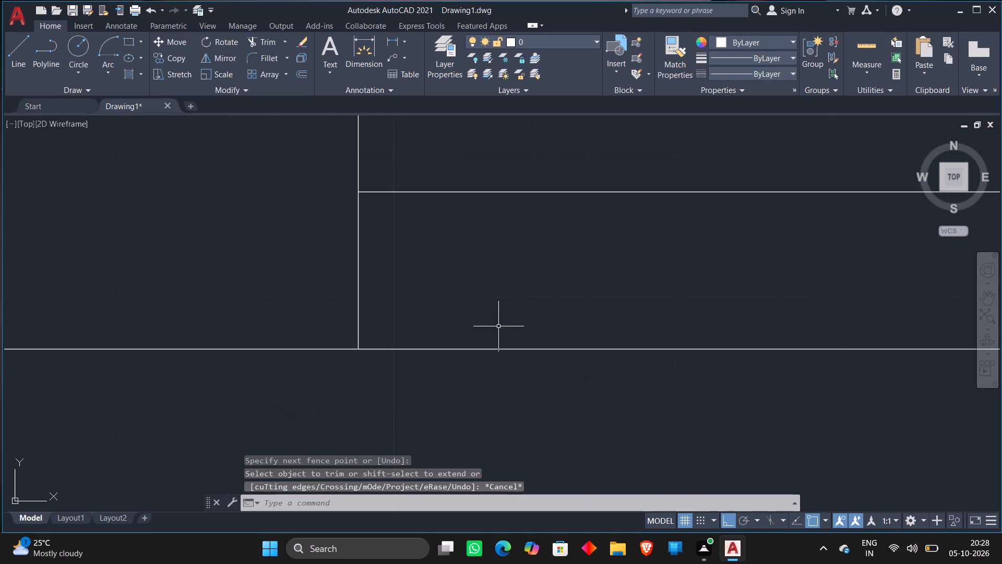
scroll(498, 326, down, 5)
scroll(685, 247, down, 1)
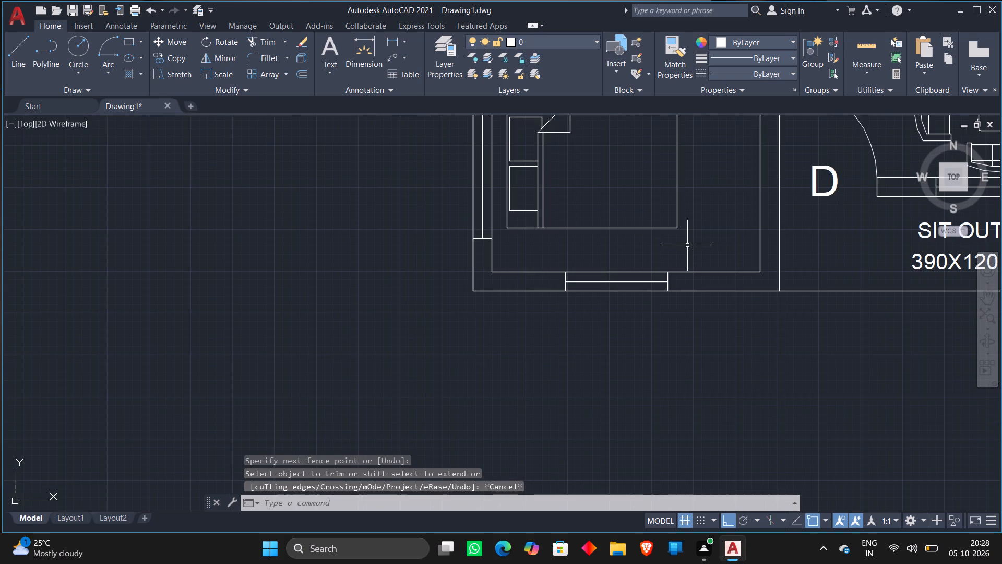
scroll(687, 245, down, 2)
middle_drag(657, 369, 626, 461)
scroll(645, 411, down, 1)
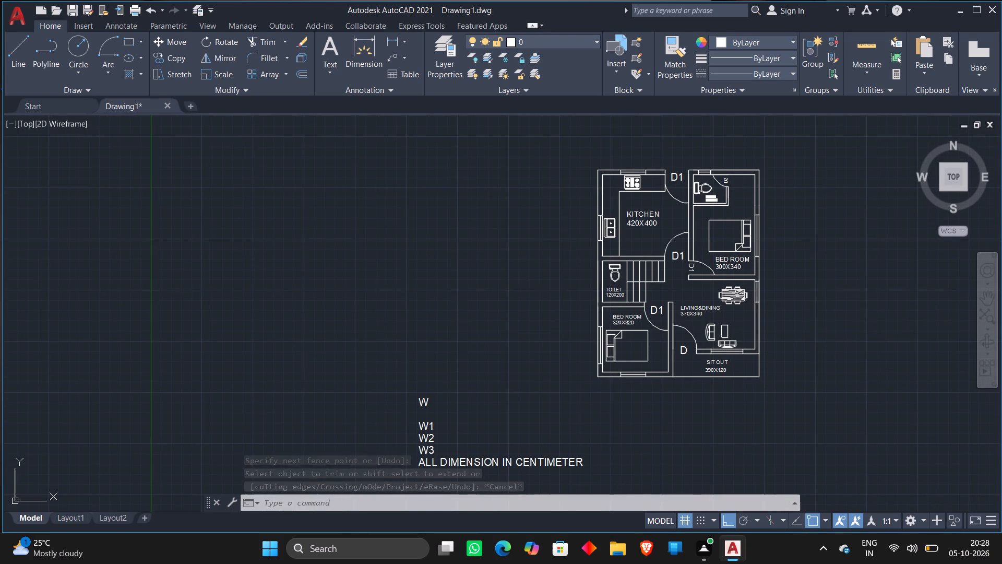
scroll(589, 283, up, 3)
key(l)
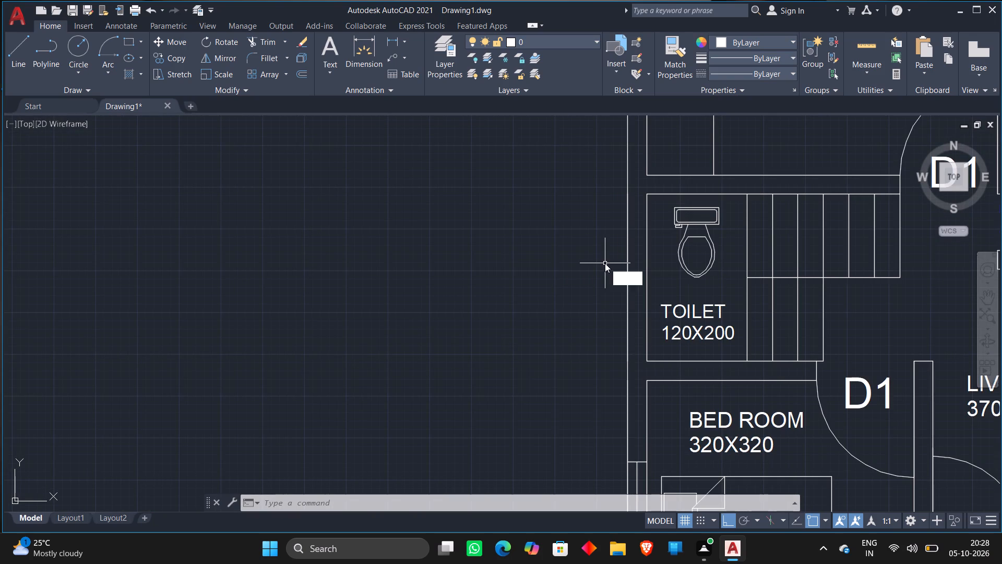
key(Return)
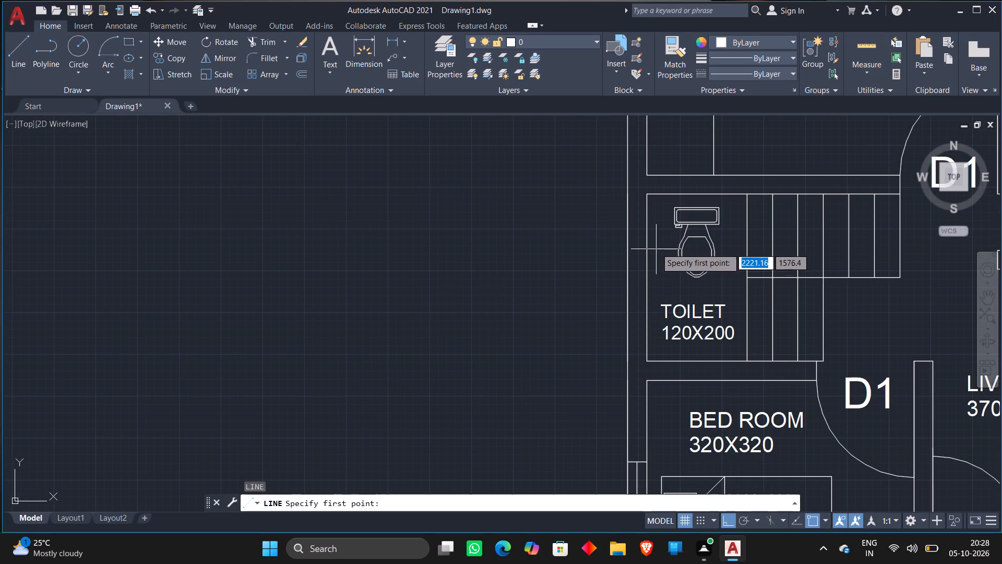
click(656, 247)
click(545, 257)
key(Escape)
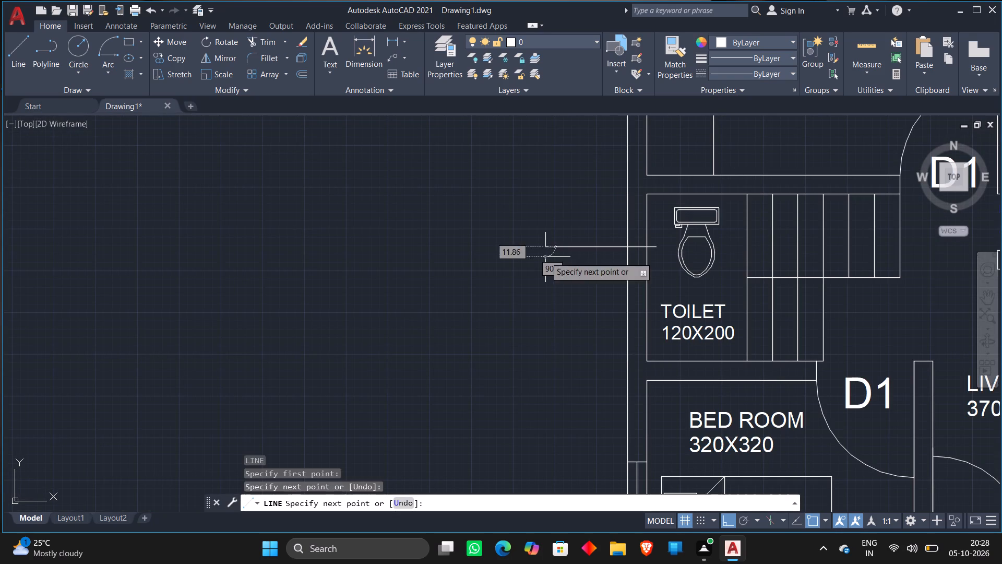
Draw a second horizontal line across the same toilet wall, further south beside the room label.
key(l)
key(Return)
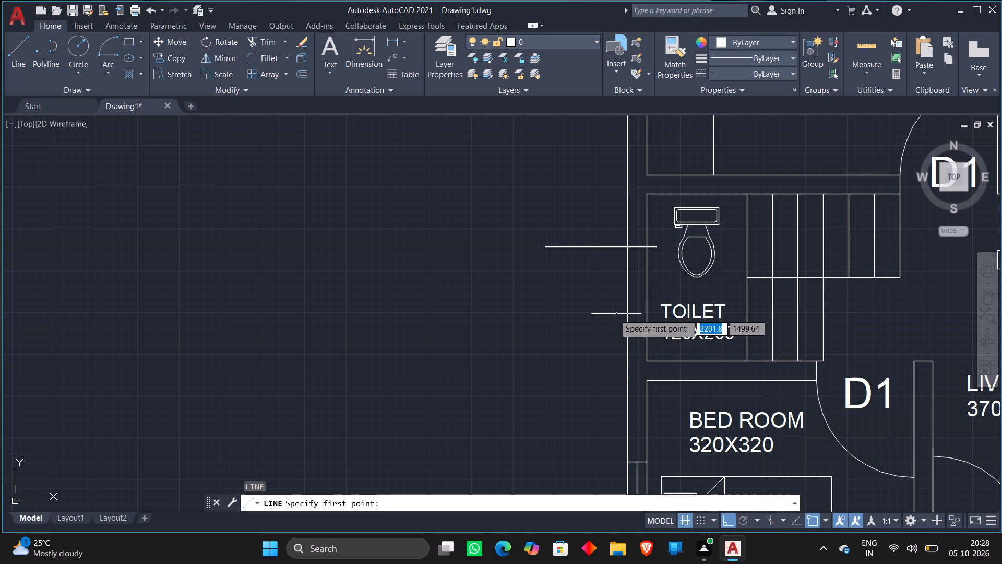
click(584, 320)
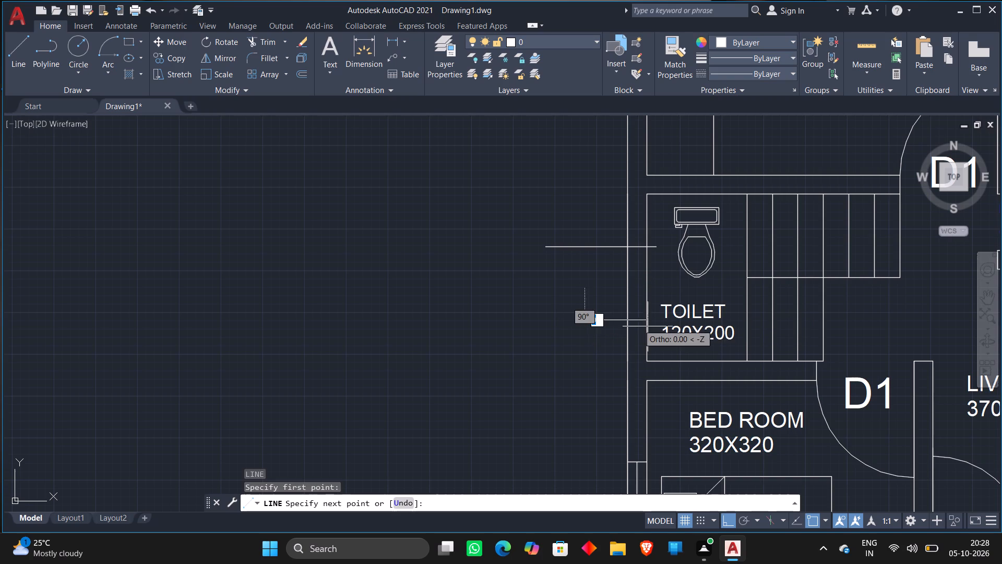
click(662, 318)
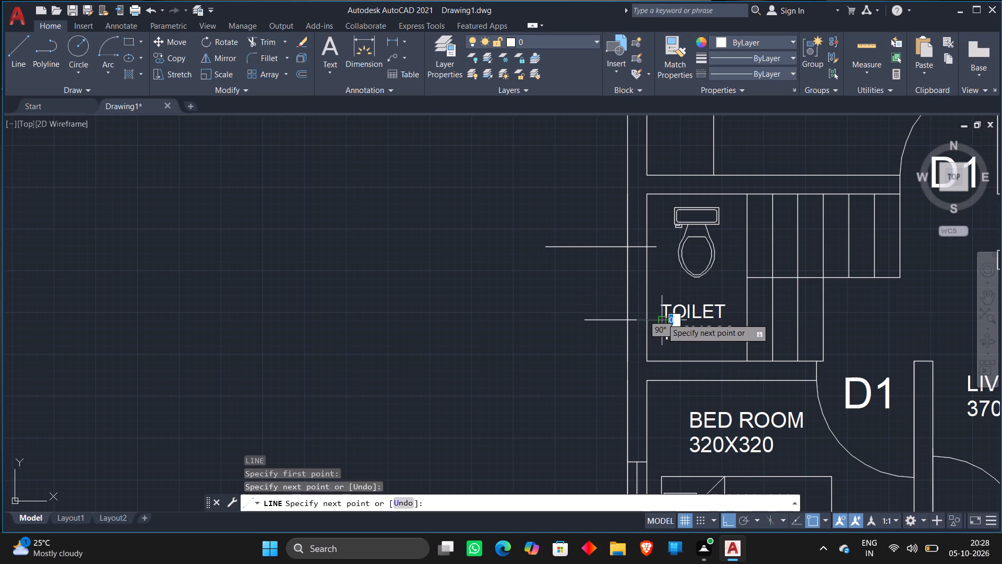
key(Escape)
Trim the ends of both horizontal lines back to the inner and outer faces of the toilet's west wall.
key(t)
key(r)
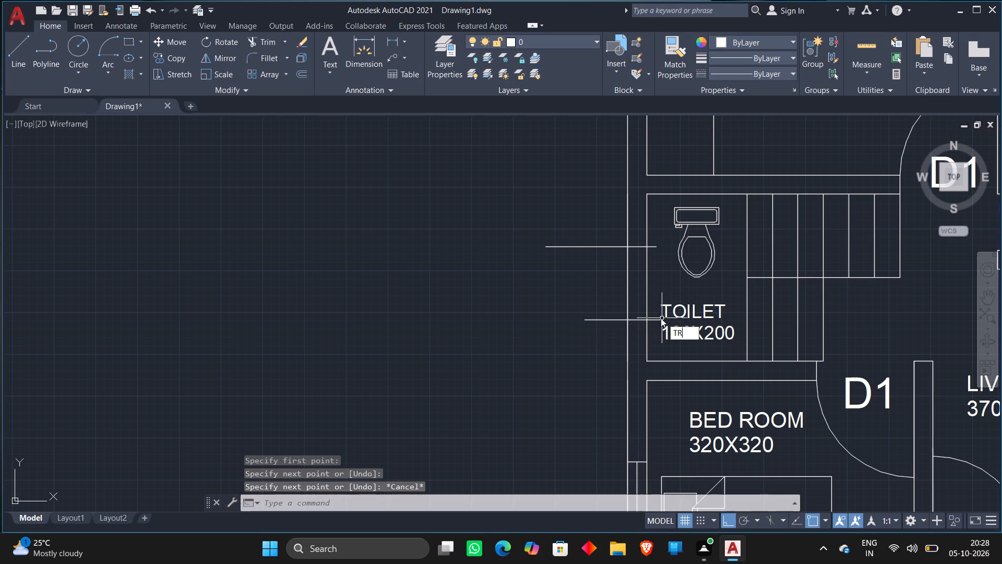
key(Return)
click(651, 246)
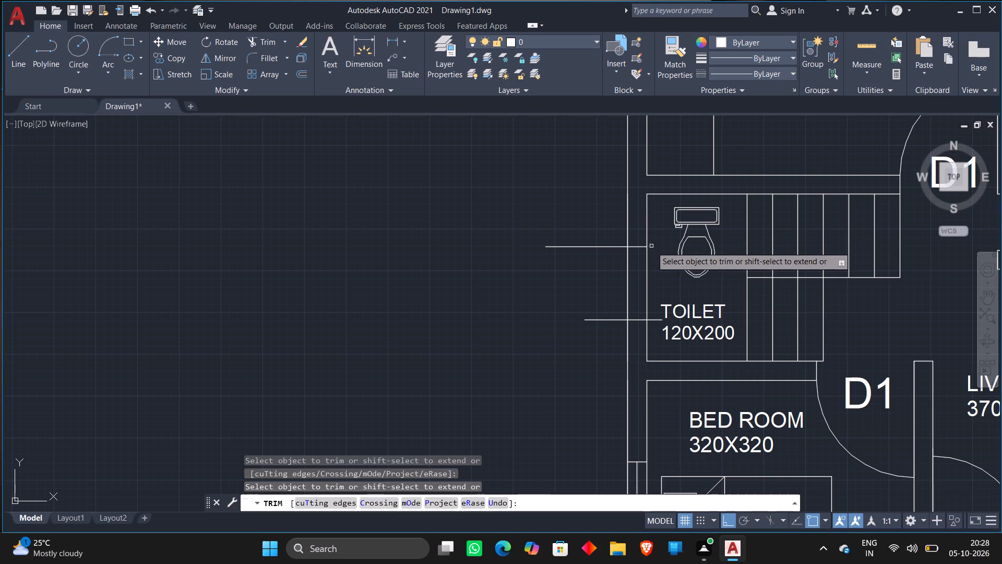
click(654, 321)
click(587, 220)
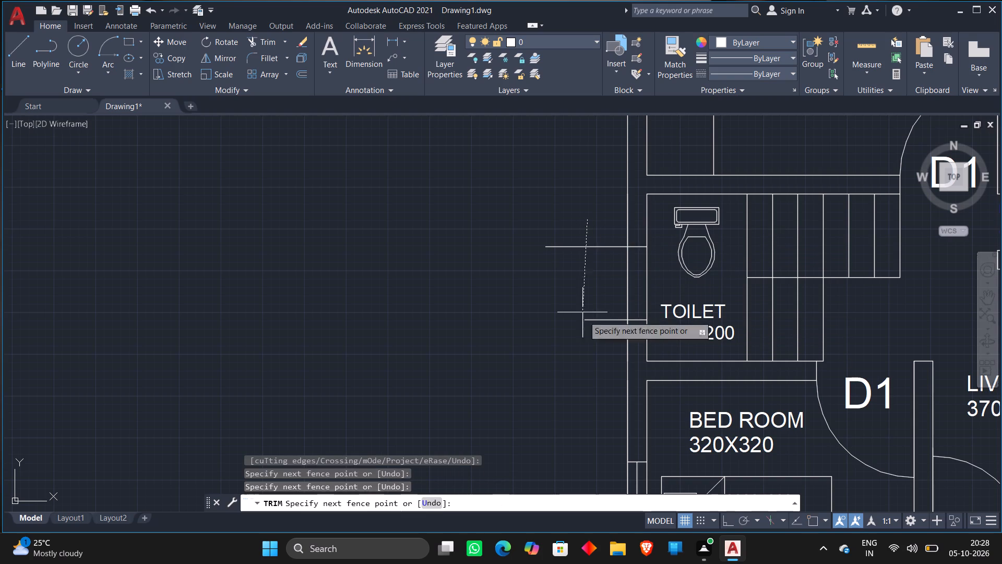
click(591, 340)
key(Escape)
Draw a vertical glass line from the midpoint of the toilet window's north side line to just past its south side line.
key(l)
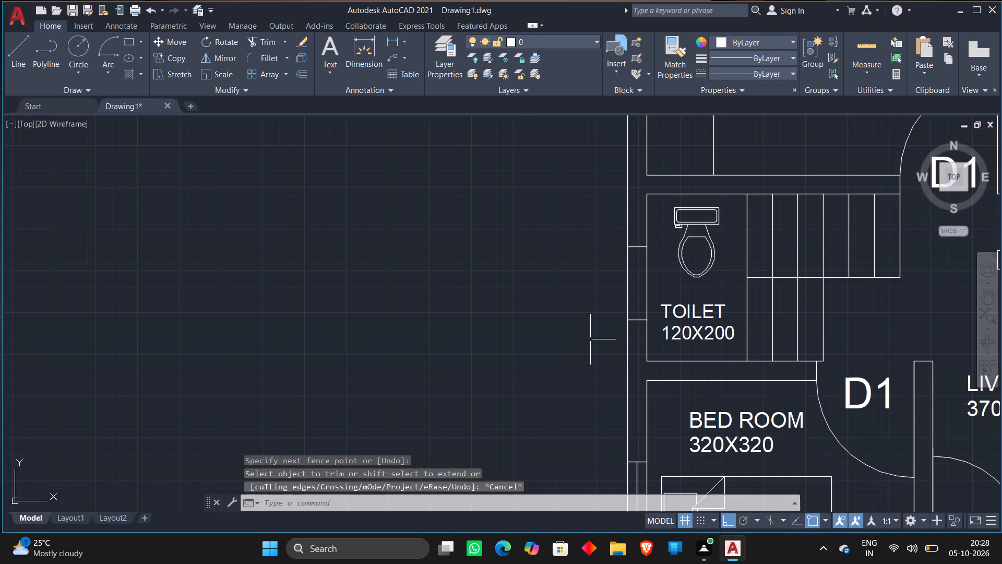
key(Return)
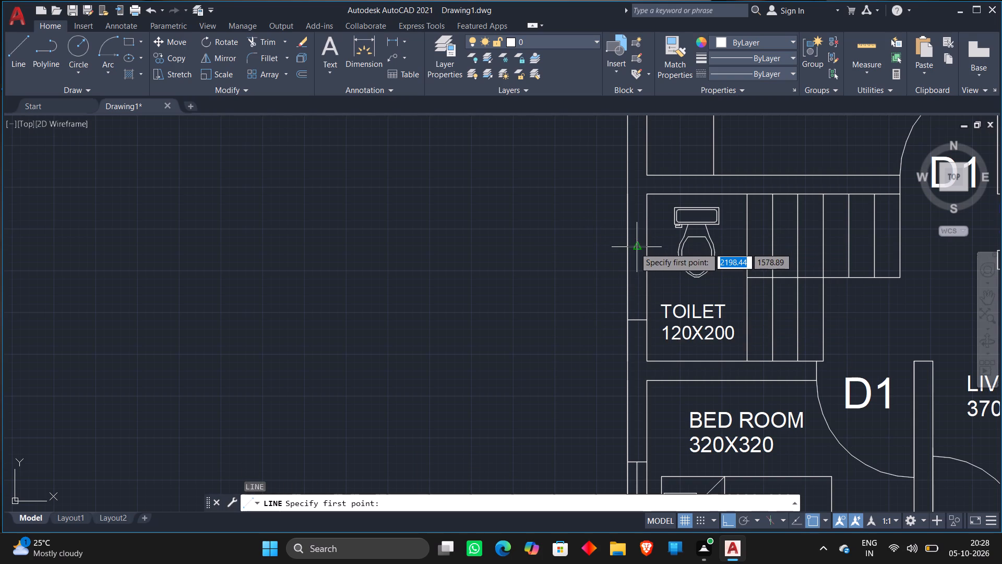
click(635, 248)
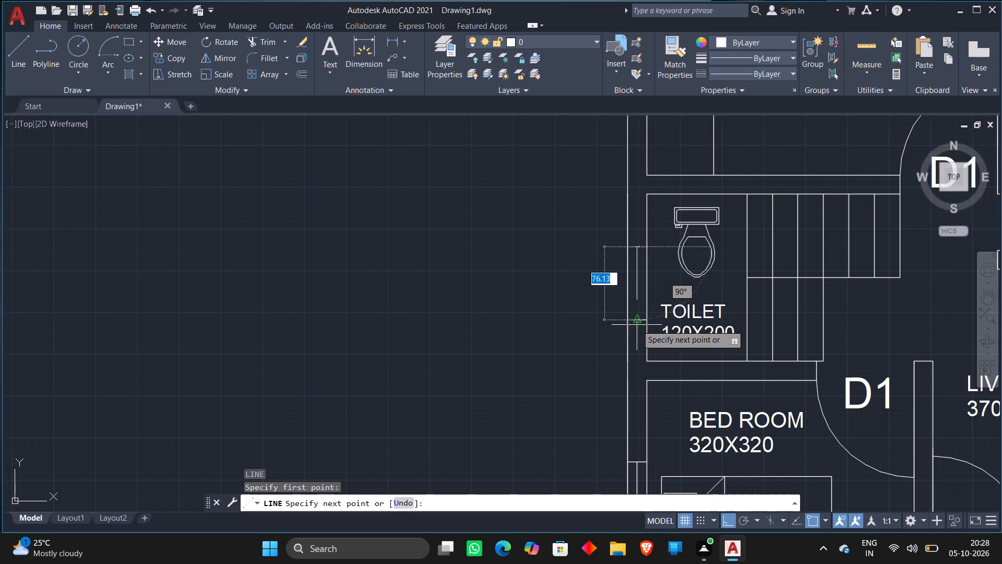
click(639, 331)
key(Escape)
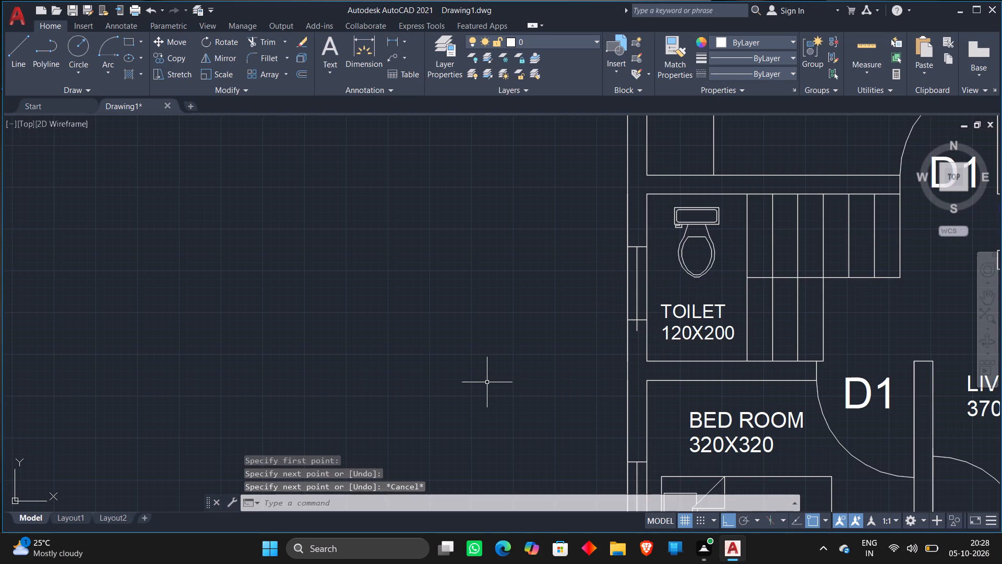
Trim off the part of the glass line extending south of the toilet window's south side line.
text(TR)
key(Return)
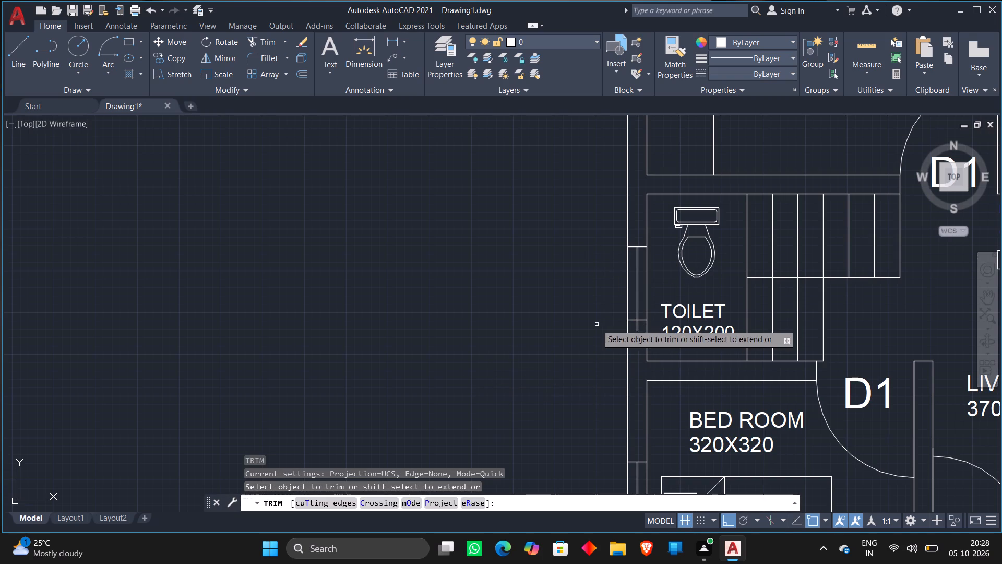
click(637, 327)
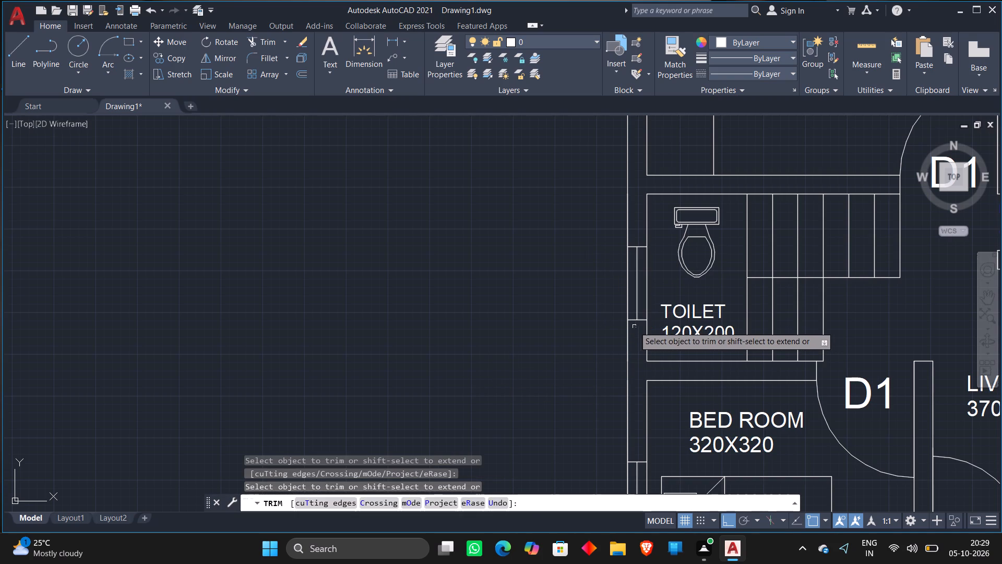
Copy the W tag from the loose tags beside the plan to just south of the living and dining room's sit-out window.
key(Escape)
scroll(526, 273, down, 3)
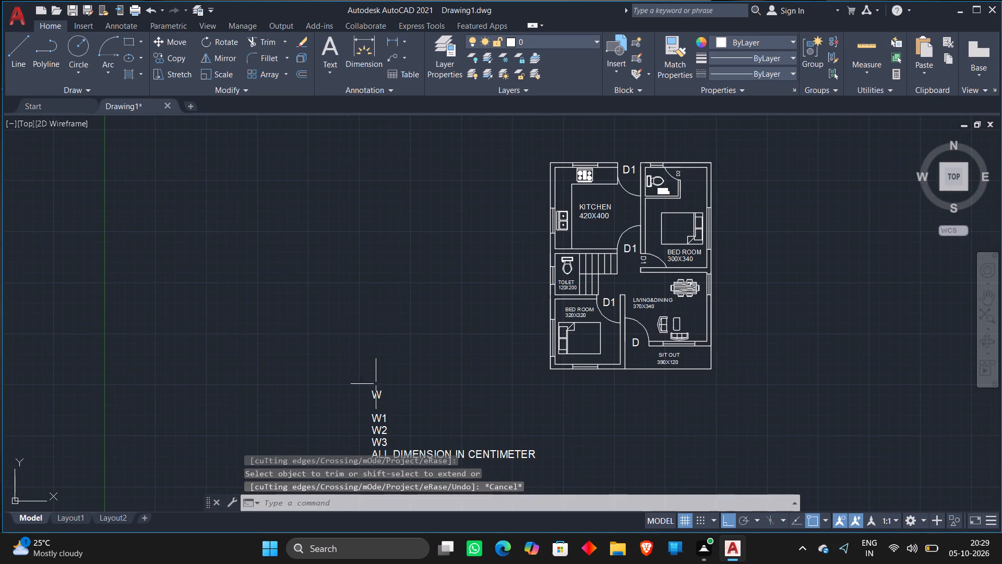
click(375, 393)
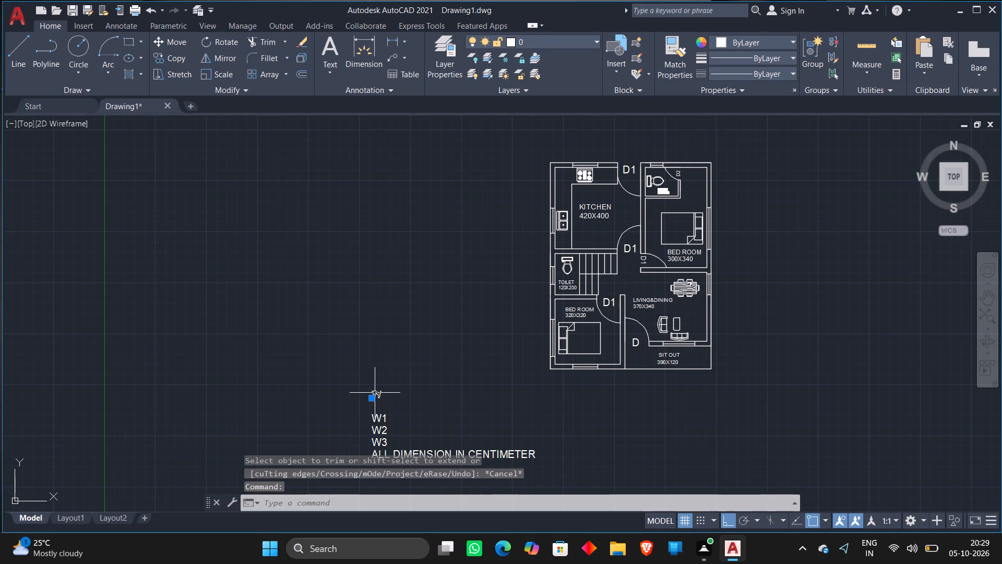
right_click(392, 383)
click(422, 172)
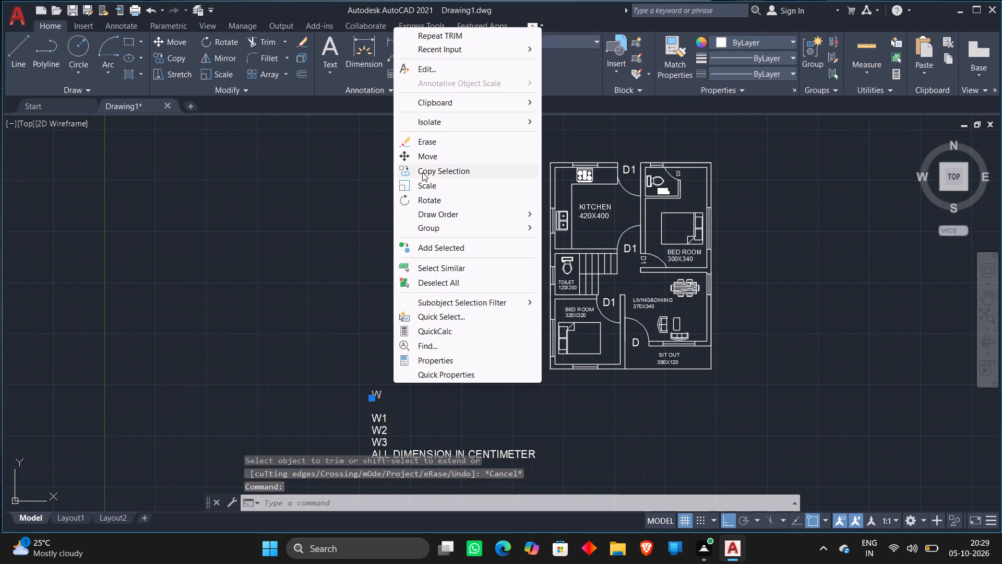
click(380, 396)
scroll(583, 357, up, 1)
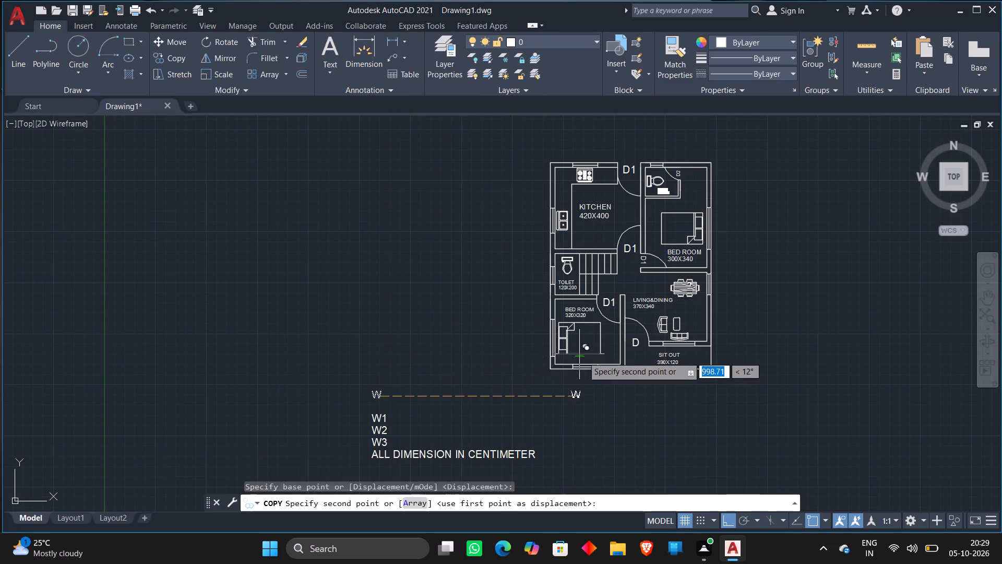
key(F8)
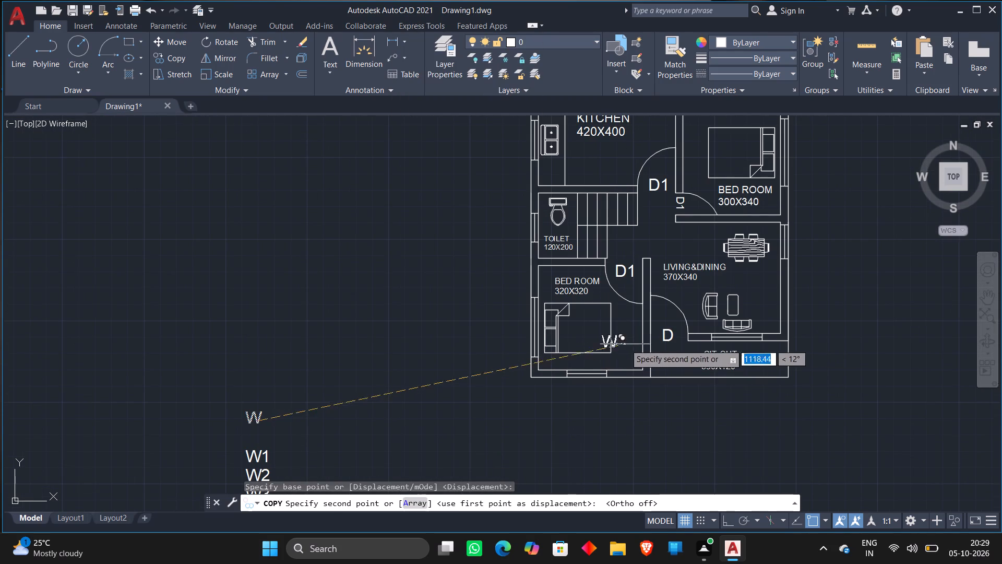
scroll(762, 343, up, 2)
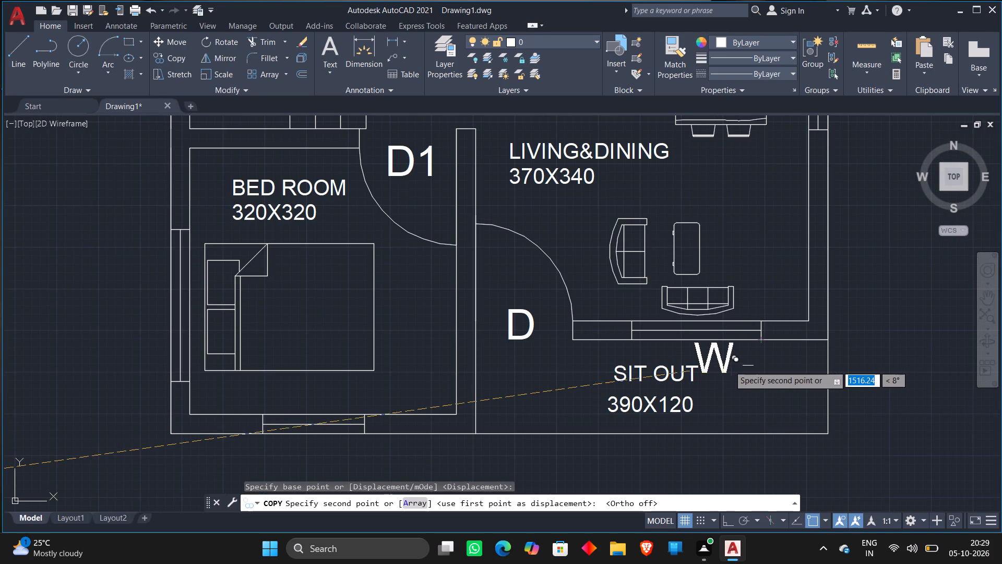
click(735, 369)
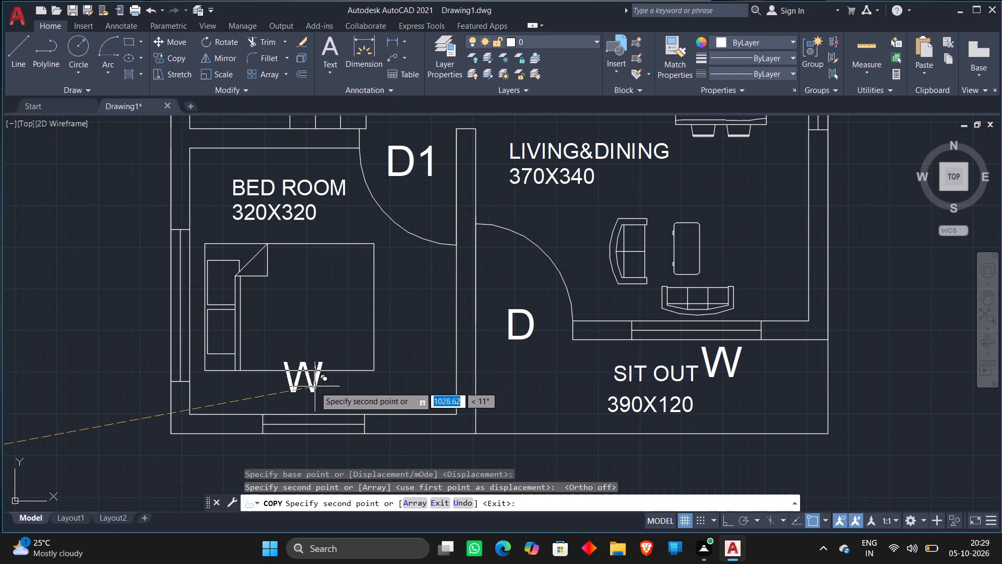
Place further copies of the W tag outside the 300X340 bedroom's east window and the 320X320 bedroom's west window.
scroll(304, 356, down, 1)
scroll(232, 381, down, 1)
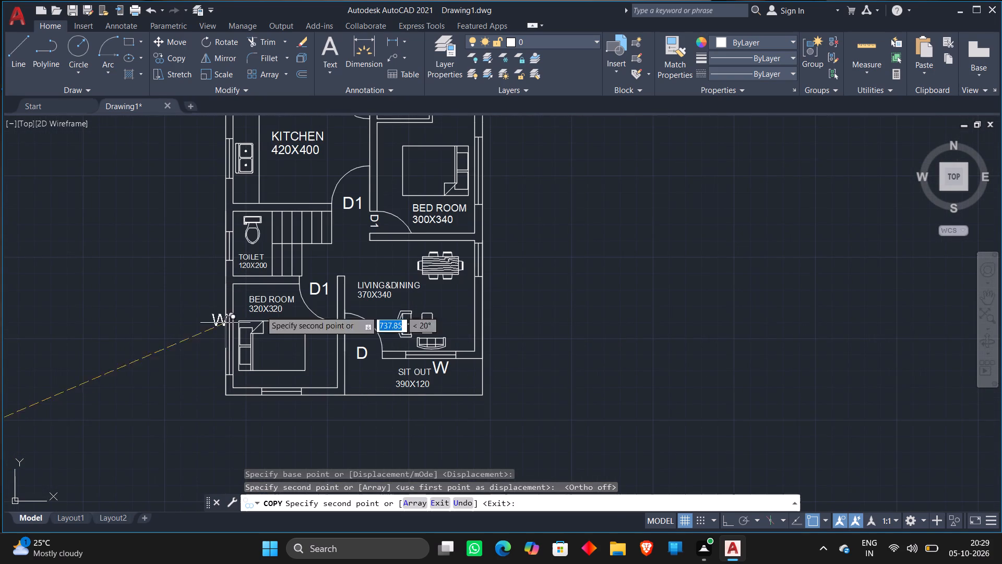
middle_drag(543, 225, 554, 249)
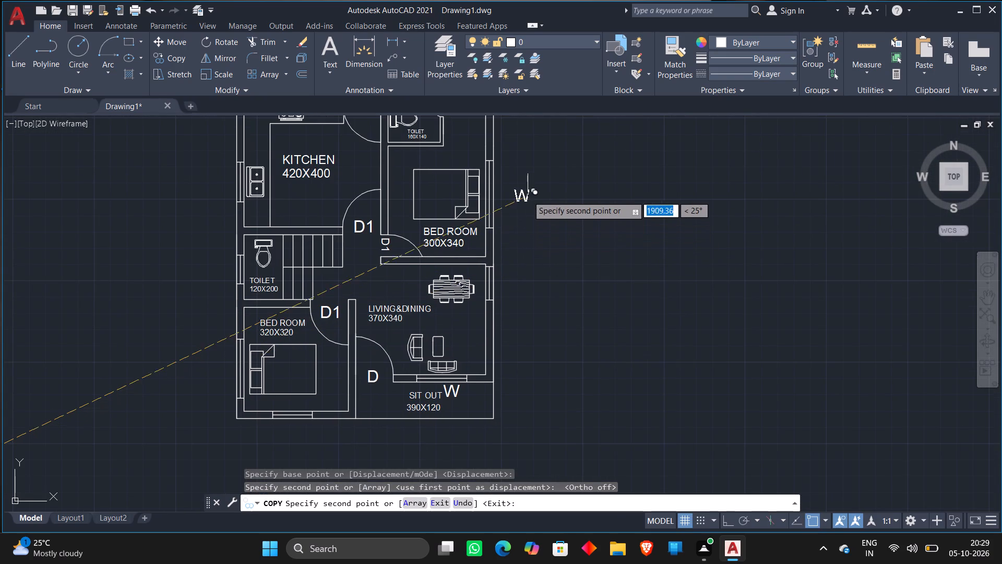
click(514, 194)
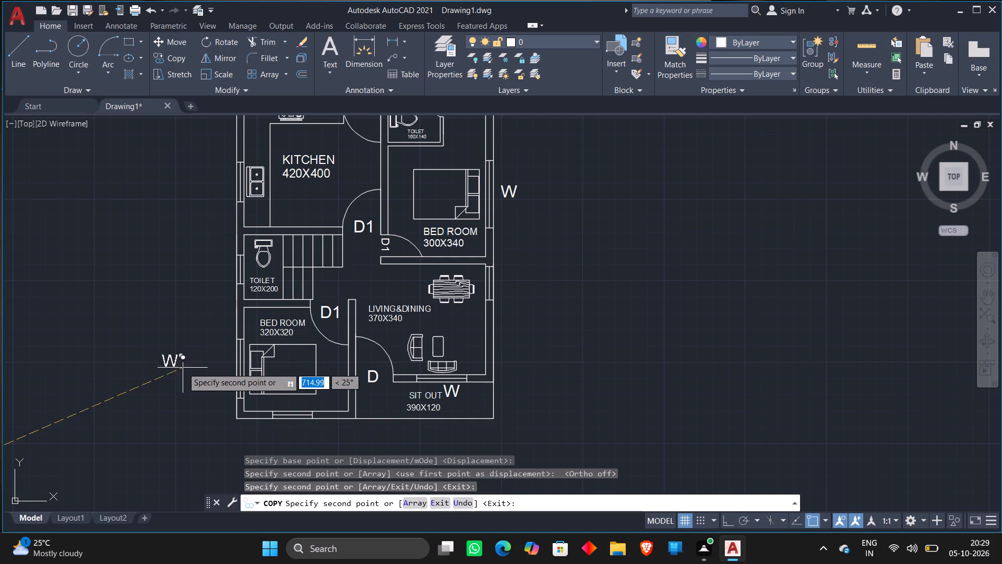
click(224, 373)
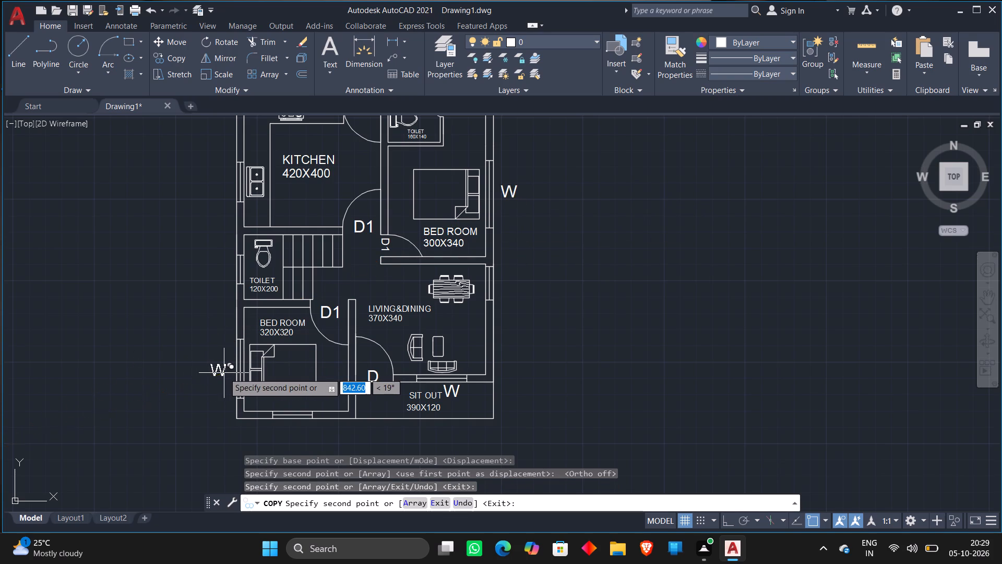
scroll(157, 290, down, 1)
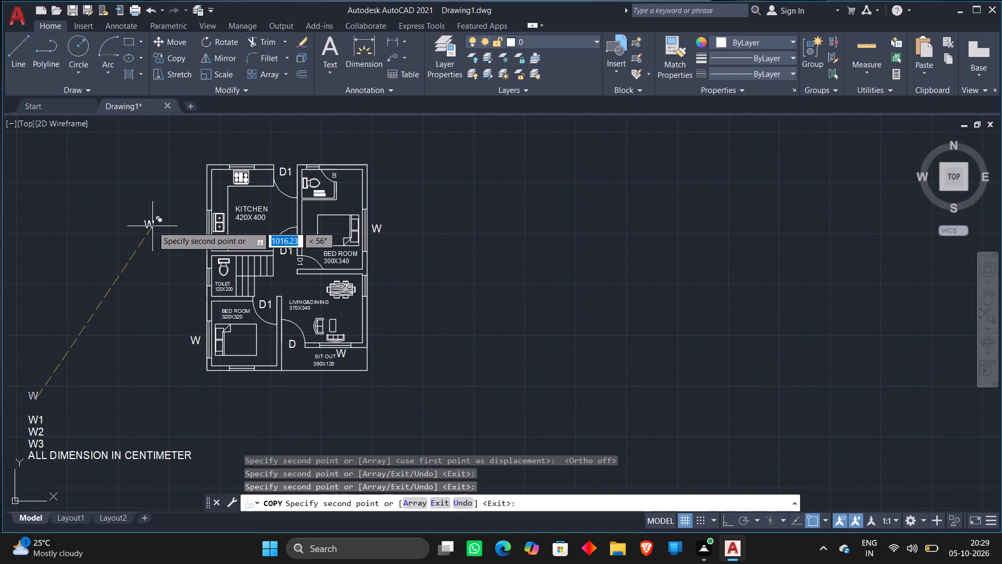
key(Escape)
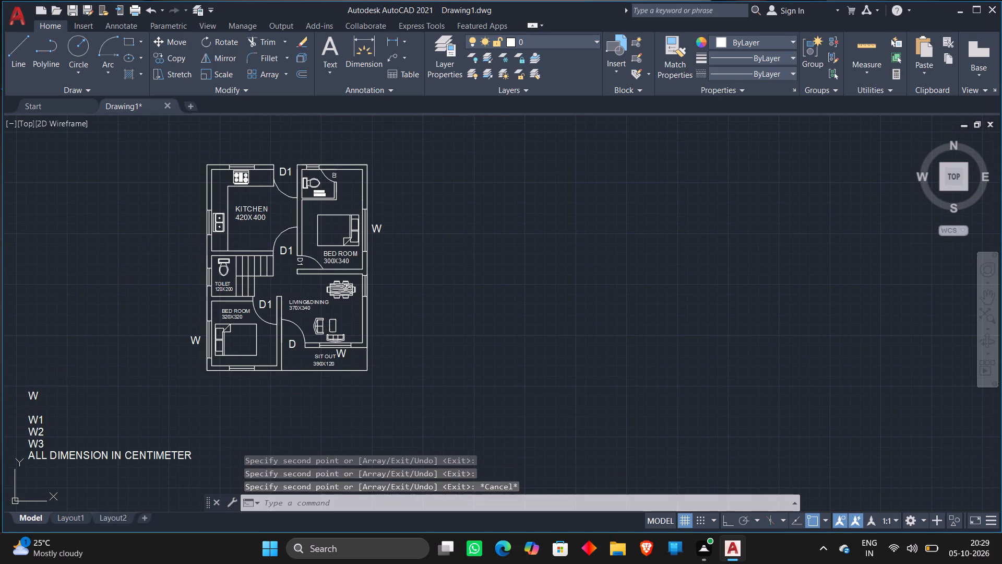
Move the loose W1 tag to just outside the kitchen's north window.
click(33, 417)
key(m)
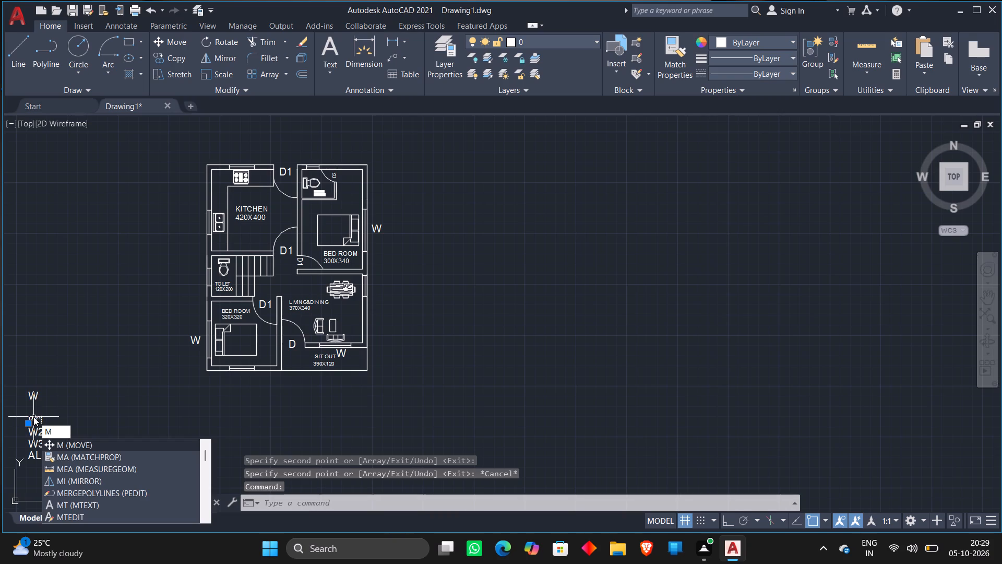
key(Return)
click(33, 417)
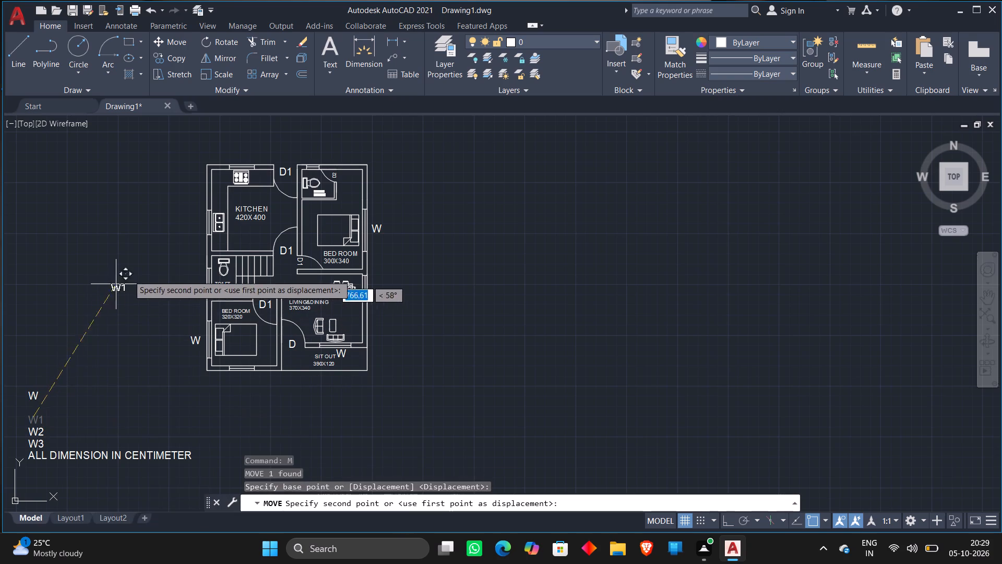
click(243, 152)
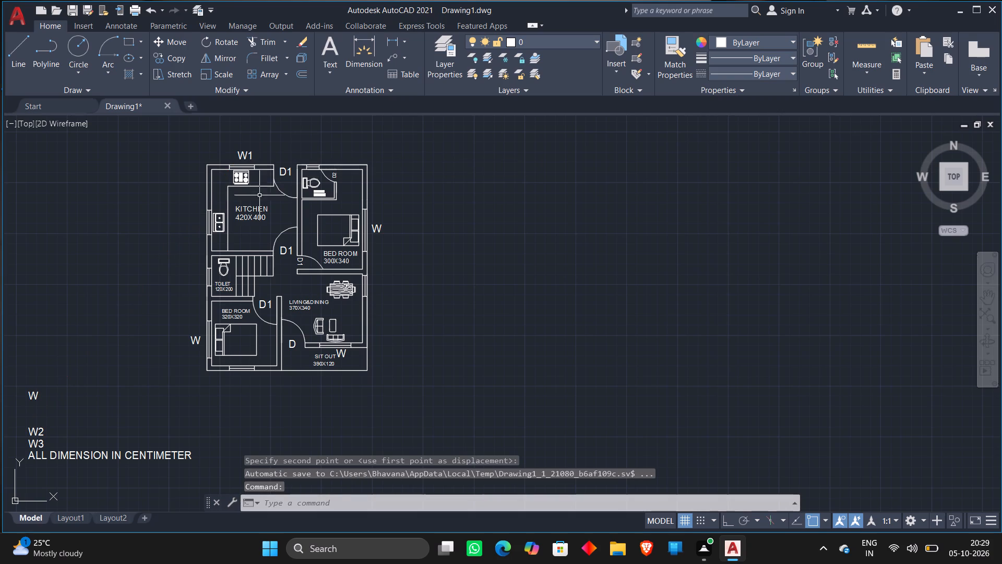
Copy the loose W2 tag outside the kitchen's west window, the living and dining room's east window and the 320X320 bedroom's south window.
click(44, 431)
right_click(44, 431)
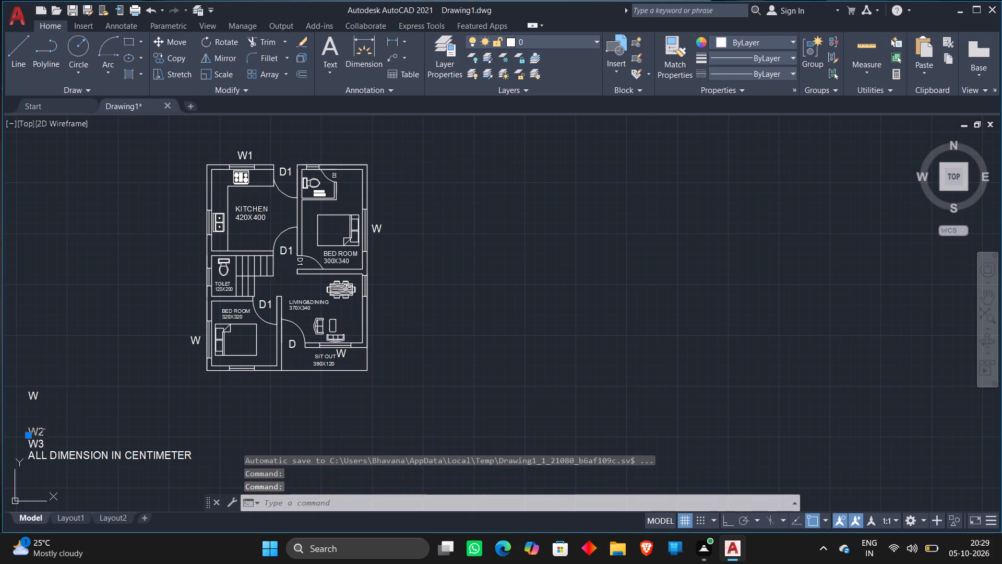
click(63, 215)
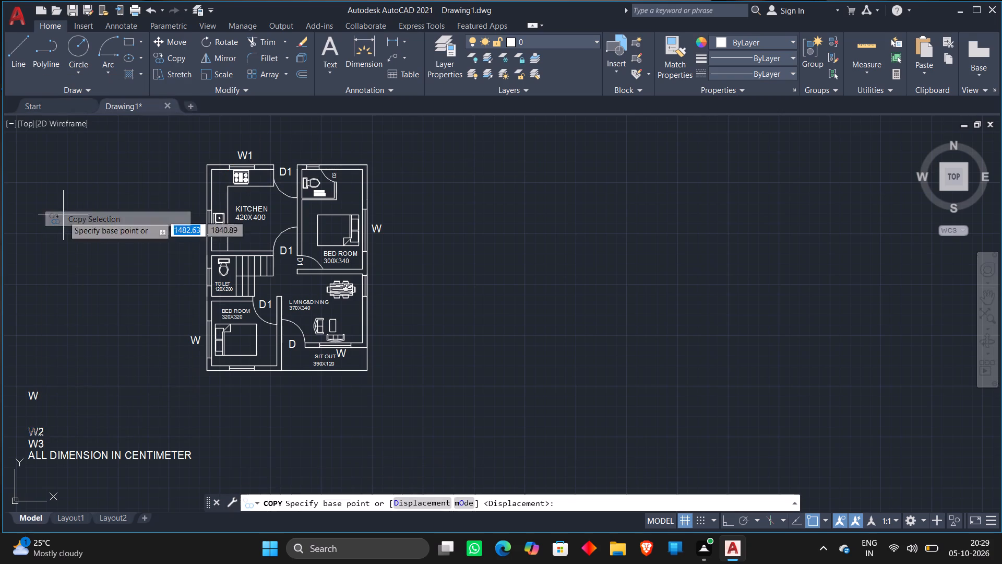
click(35, 437)
scroll(174, 281, up, 1)
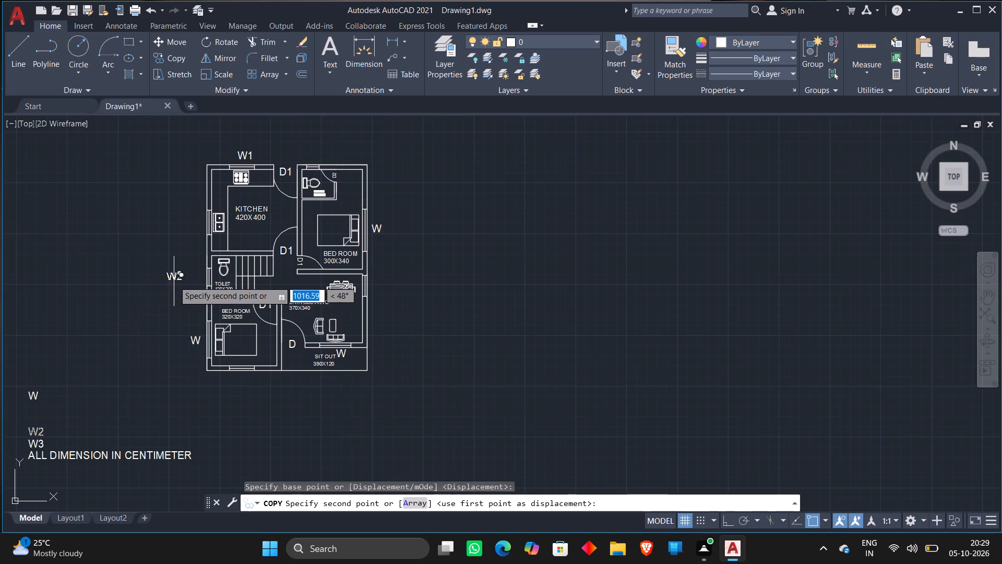
scroll(174, 281, up, 1)
scroll(211, 170, down, 1)
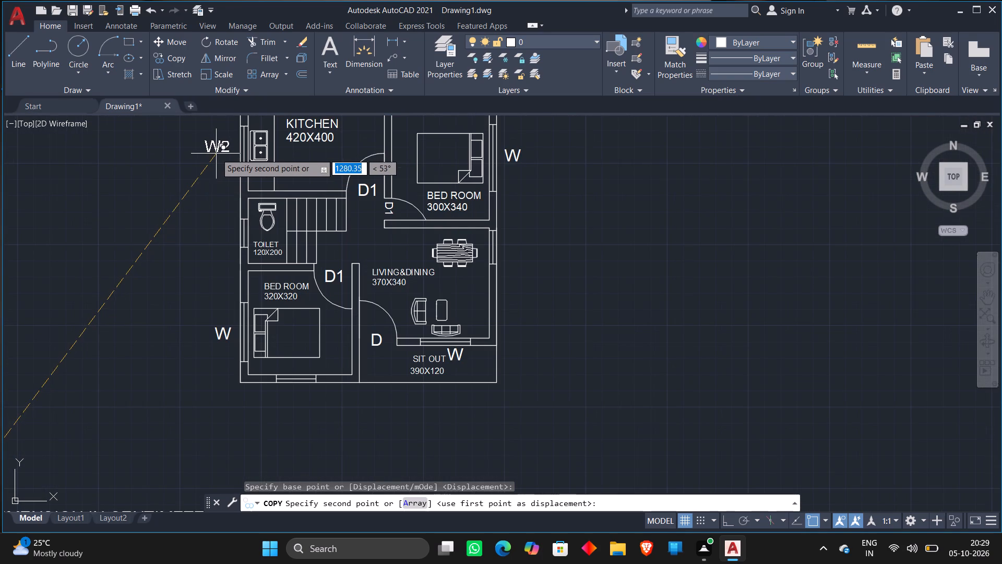
click(216, 152)
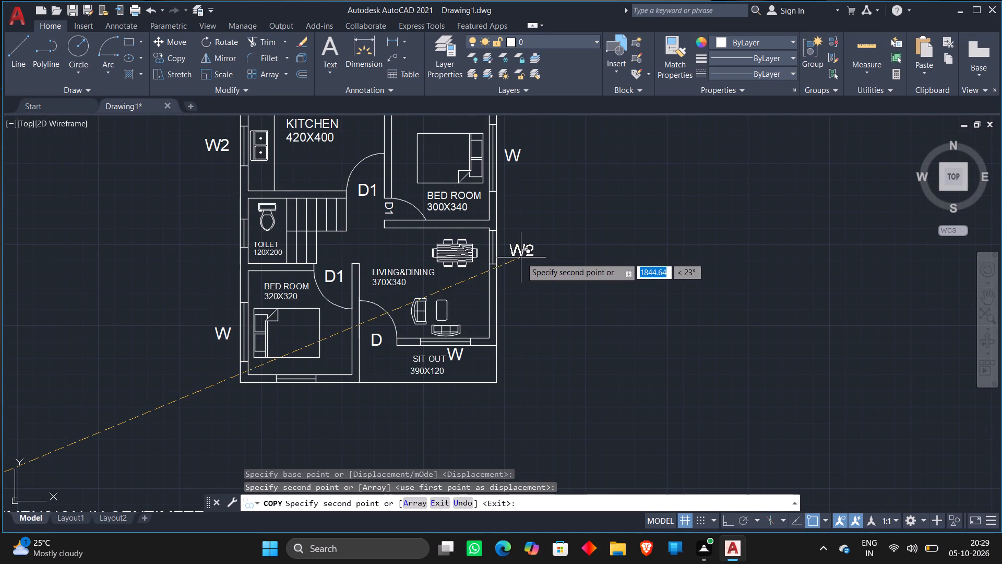
click(520, 257)
scroll(519, 256, down, 1)
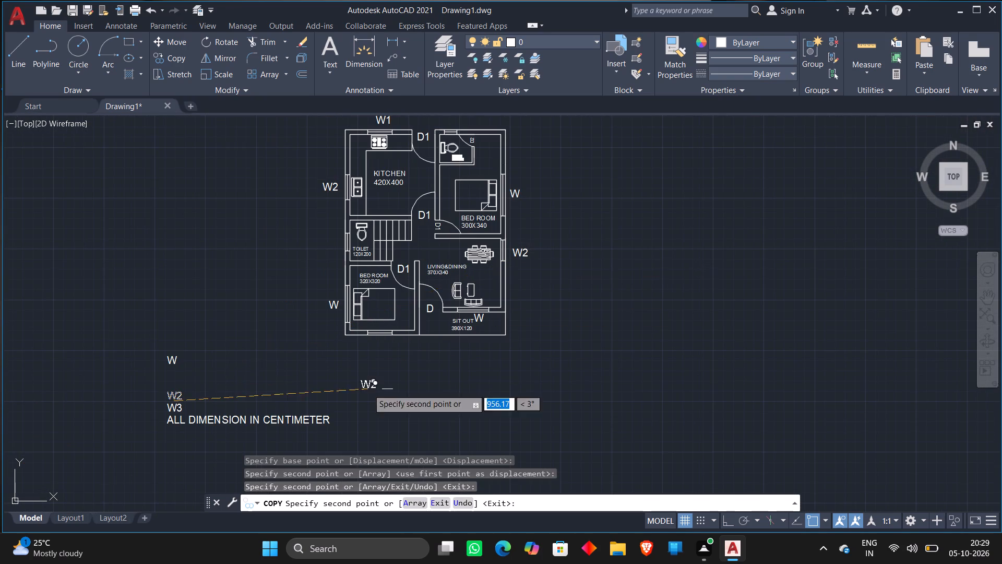
click(381, 348)
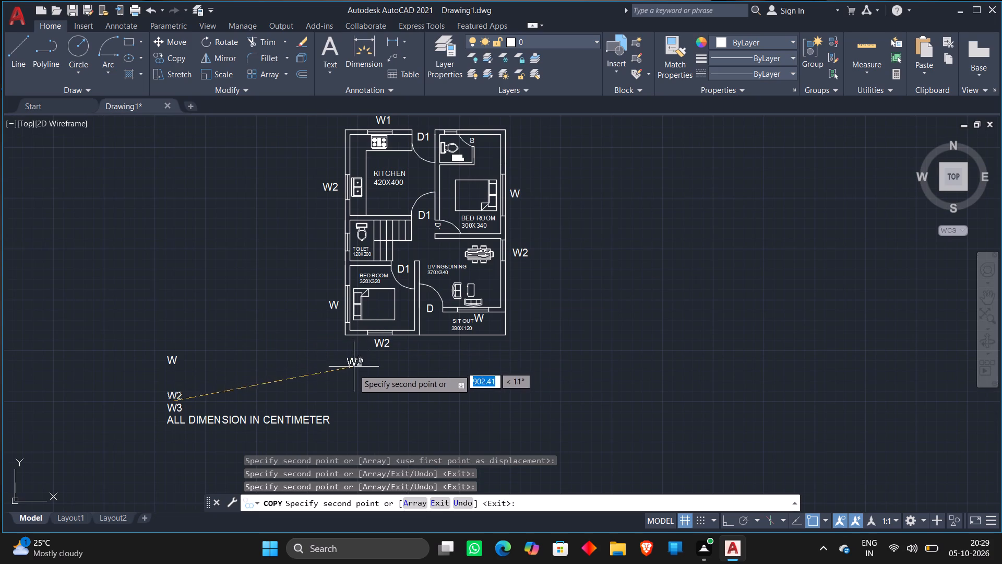
key(Escape)
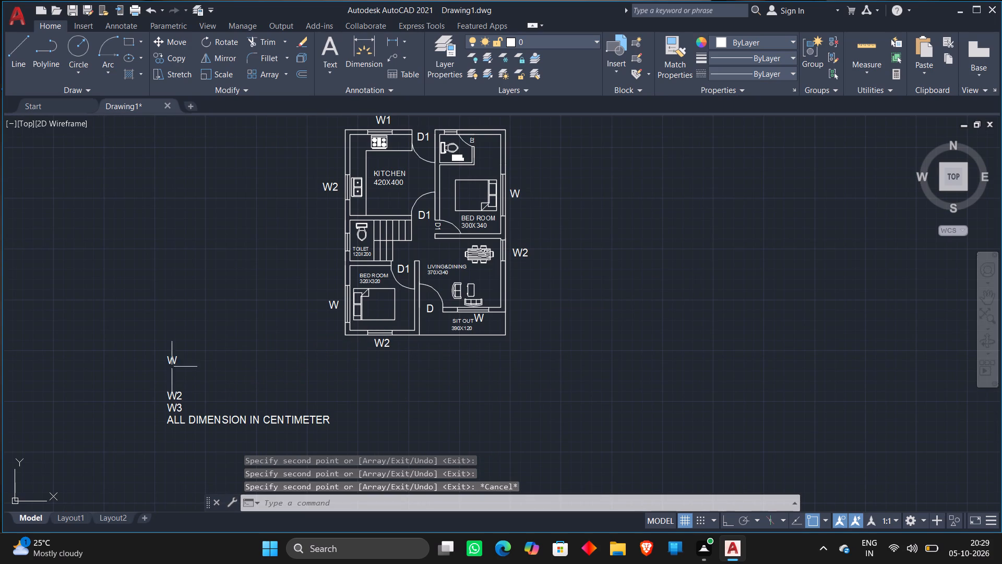
Change the text of the loose W tag southwest of the plan to V.
double_click(172, 360)
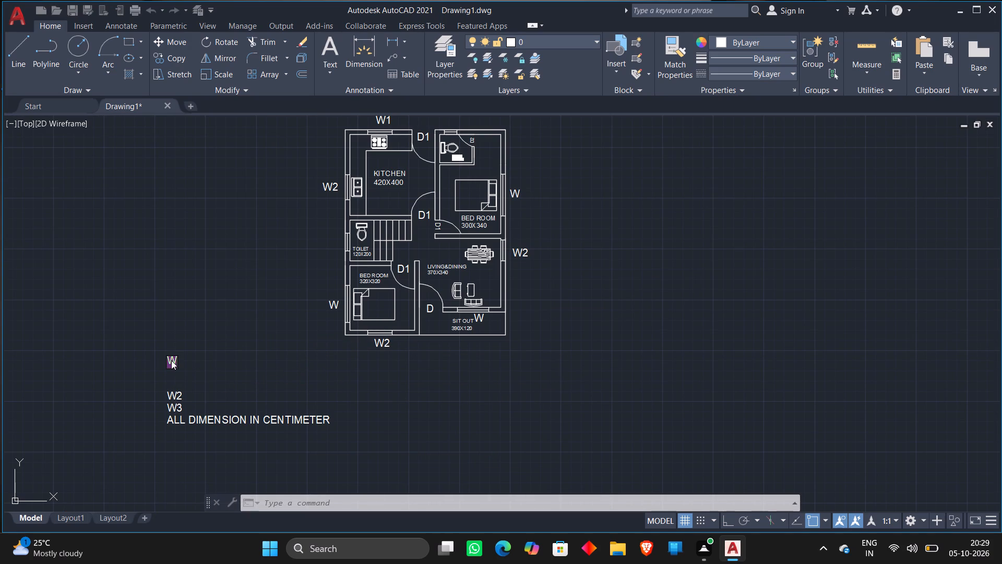
key(BackSpace)
key(v)
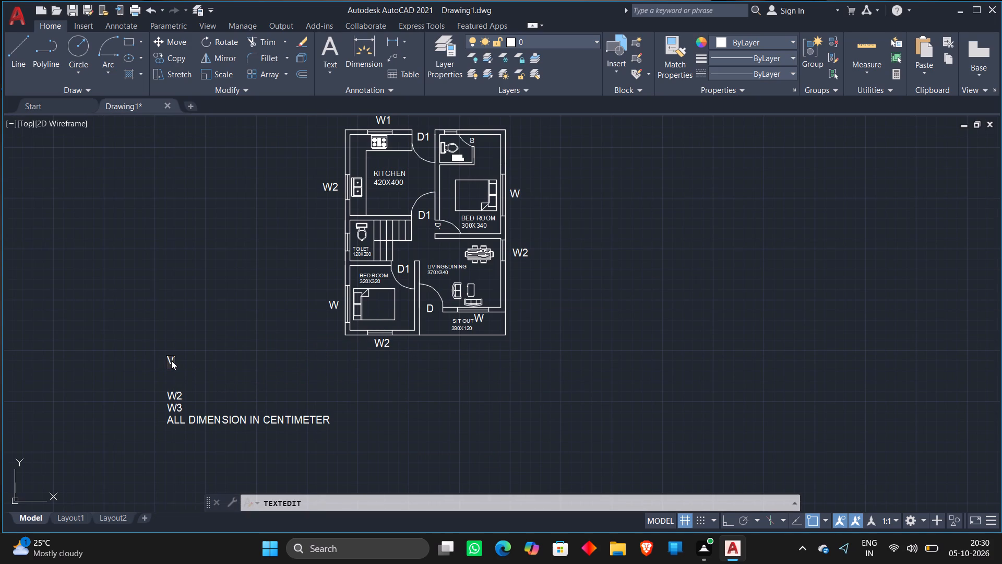
key(Return)
key(Escape)
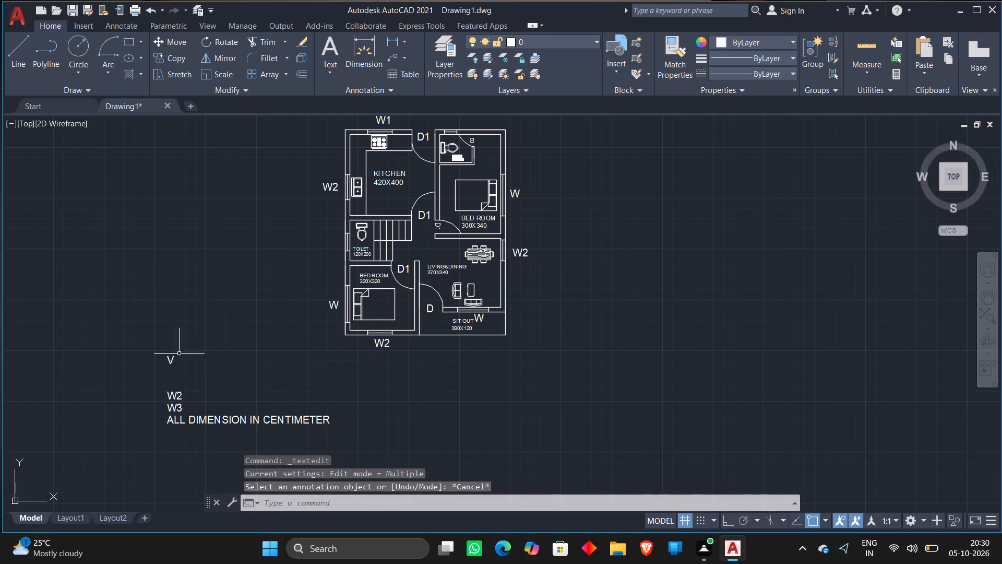
Copy the loose V tag outside the 120X200 toilet's west window and the 160X140 toilet's north window.
click(172, 360)
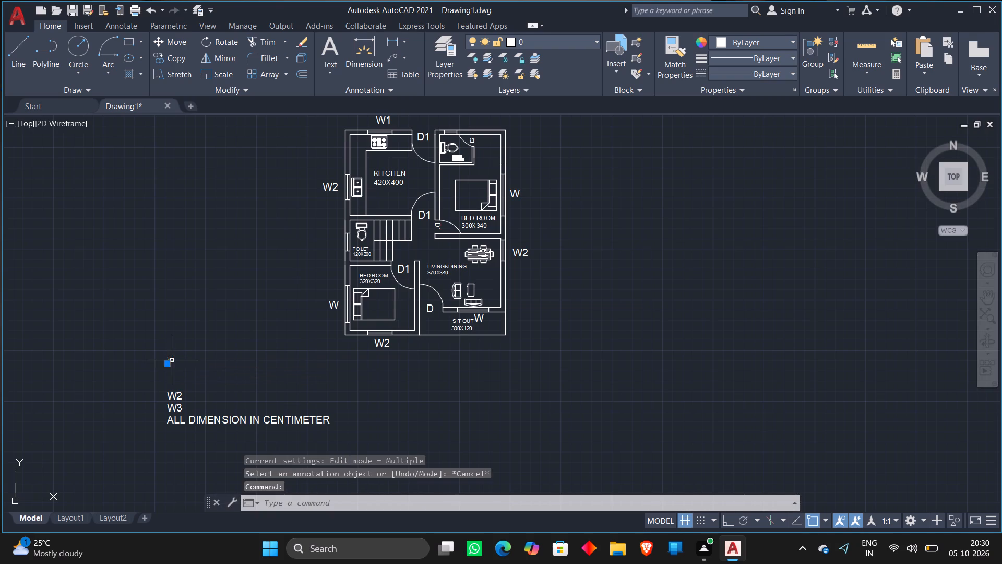
right_click(172, 360)
click(227, 143)
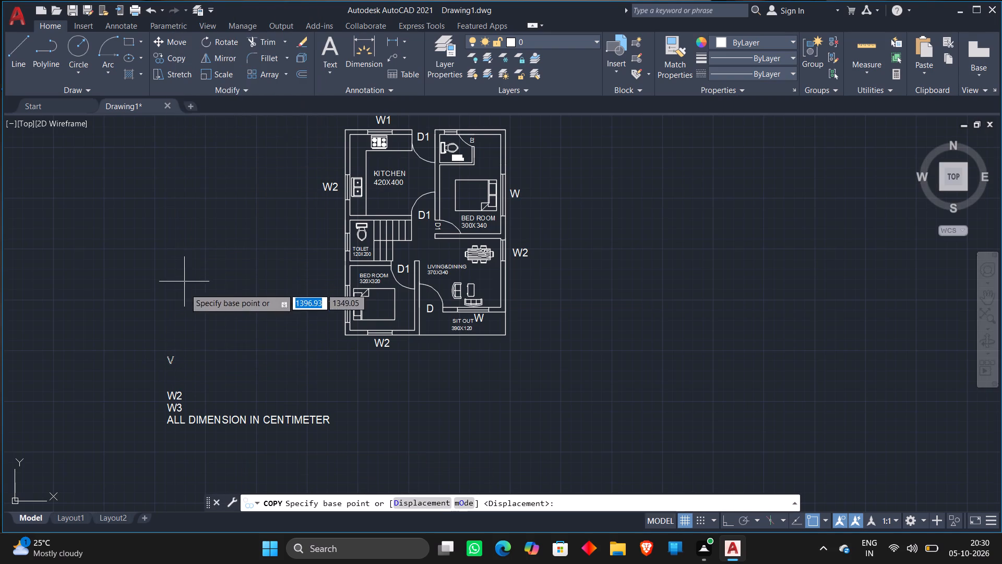
click(173, 359)
scroll(344, 211, up, 2)
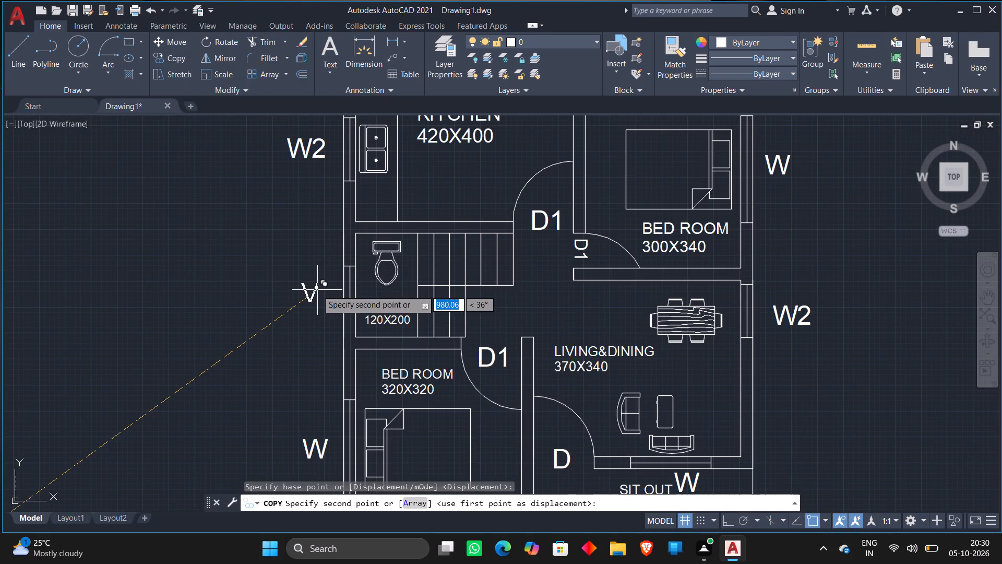
click(331, 284)
scroll(255, 266, down, 3)
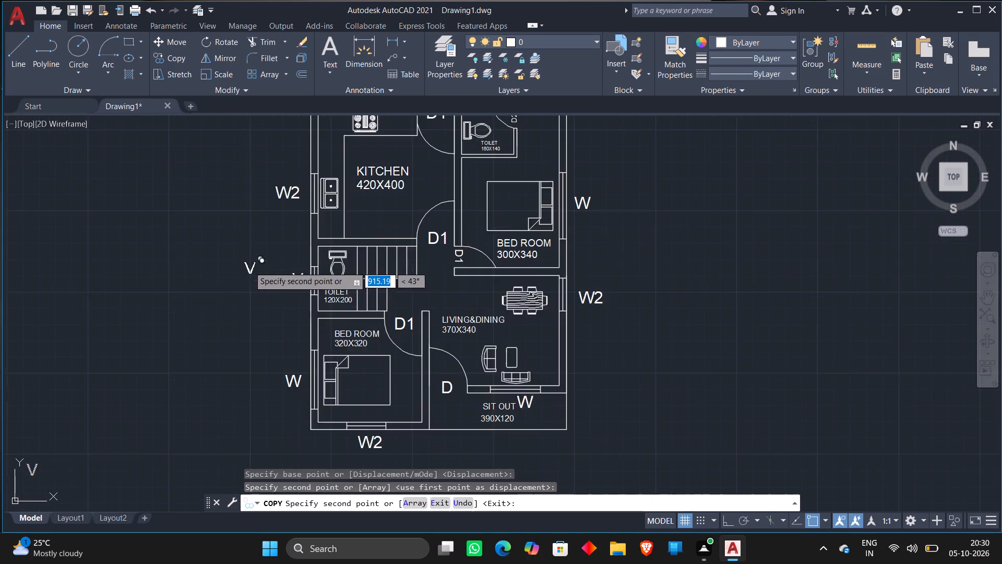
middle_drag(477, 277, 500, 348)
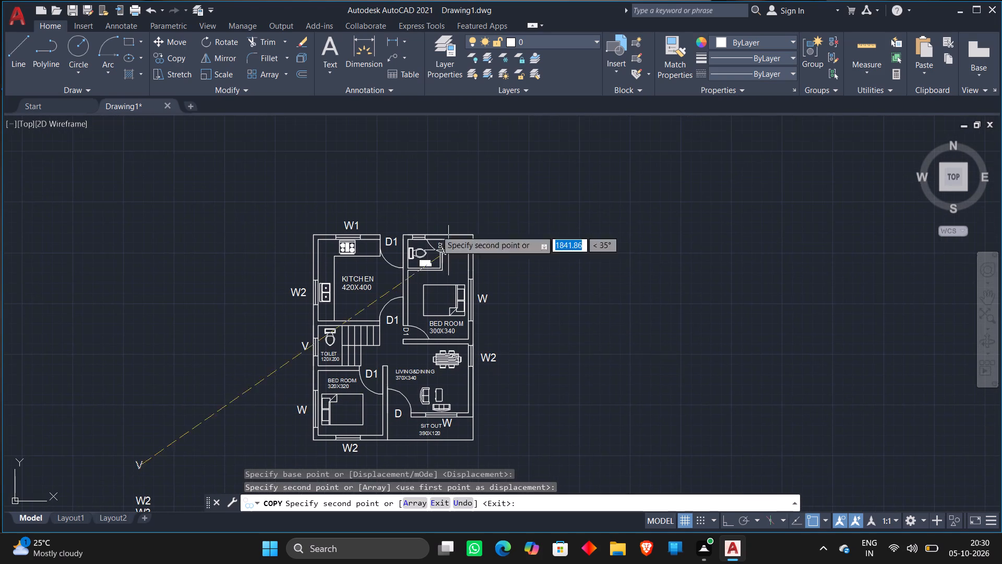
scroll(413, 222, up, 2)
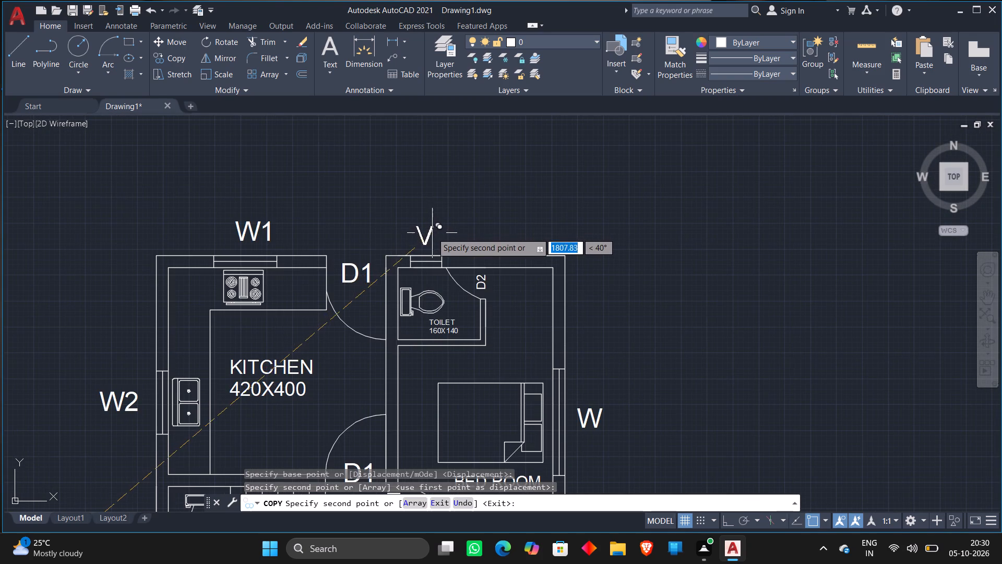
click(433, 233)
scroll(435, 202, down, 2)
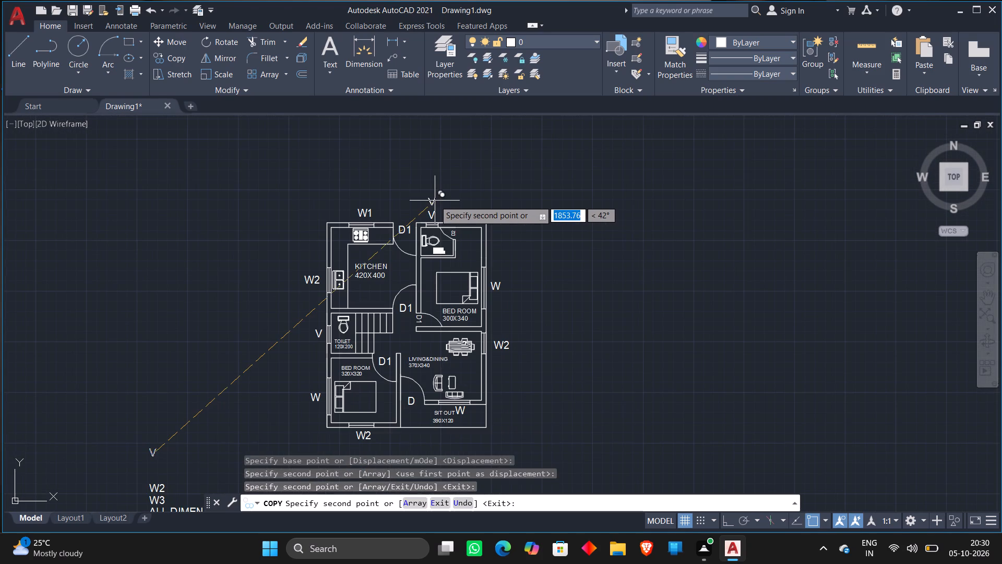
key(Escape)
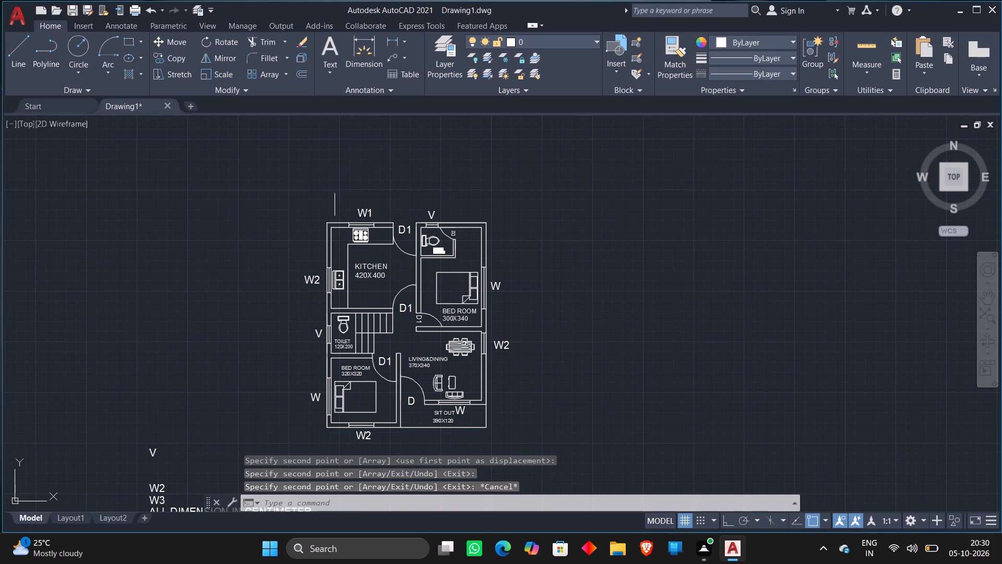
Scale down the V tag outside the 160X140 toilet's north window by a factor of about 0.5.
scroll(457, 210, up, 2)
click(392, 220)
right_click(392, 220)
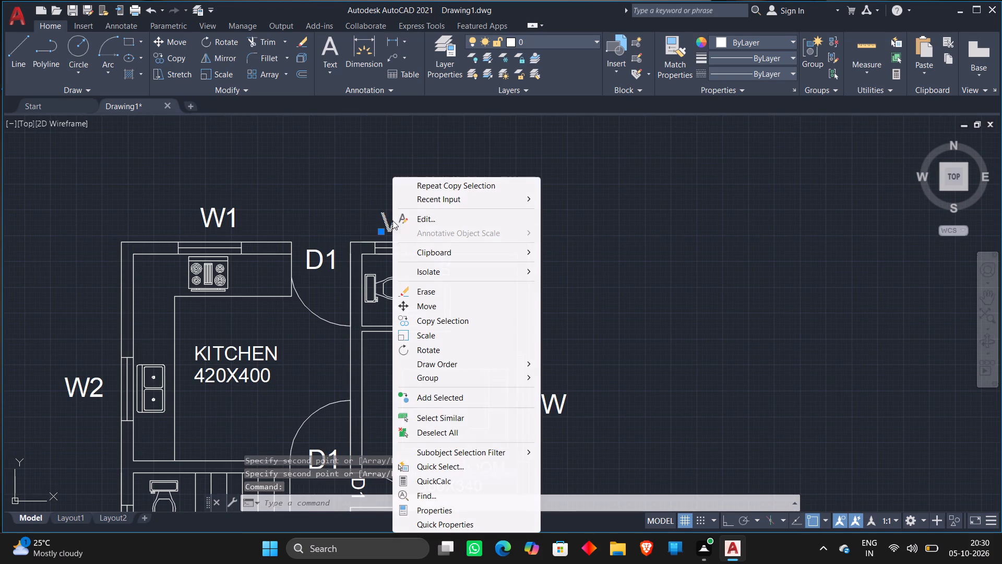
click(418, 331)
click(396, 220)
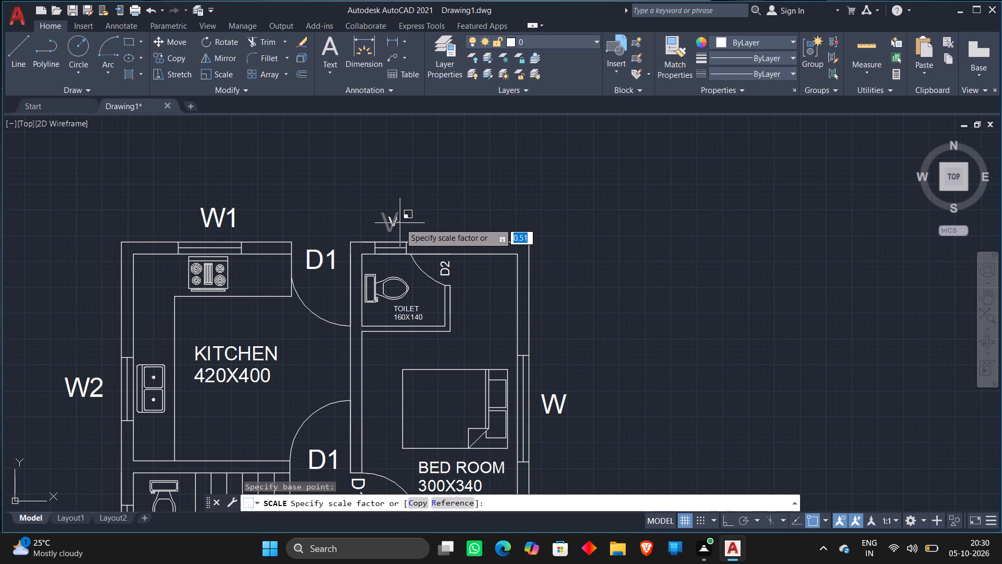
click(400, 223)
Move the reduced V tag about 23 cm south, closer to the 160X140 toilet's north window.
click(395, 218)
key(m)
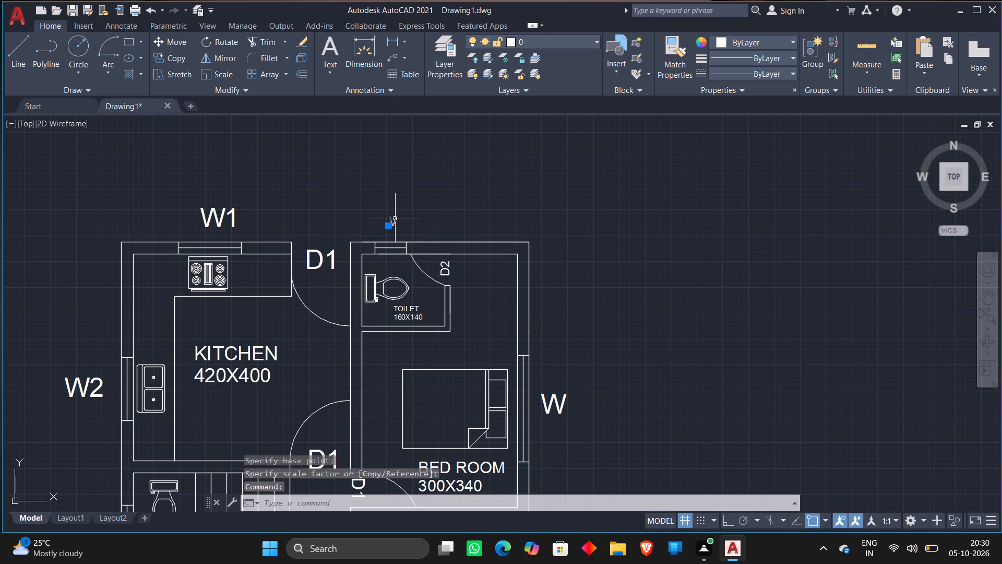
key(Return)
click(395, 218)
scroll(395, 223, up, 2)
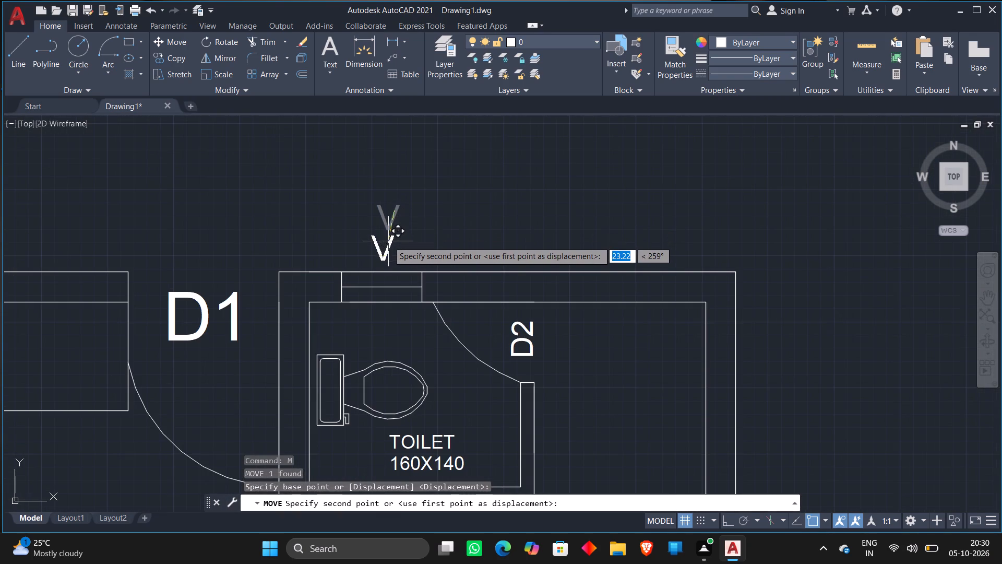
click(389, 240)
Match the reduced V tag's properties onto the kitchen's north door D1, the 160X140 toilet's D2, and the kitchen's W1 and W2 tags.
key(m)
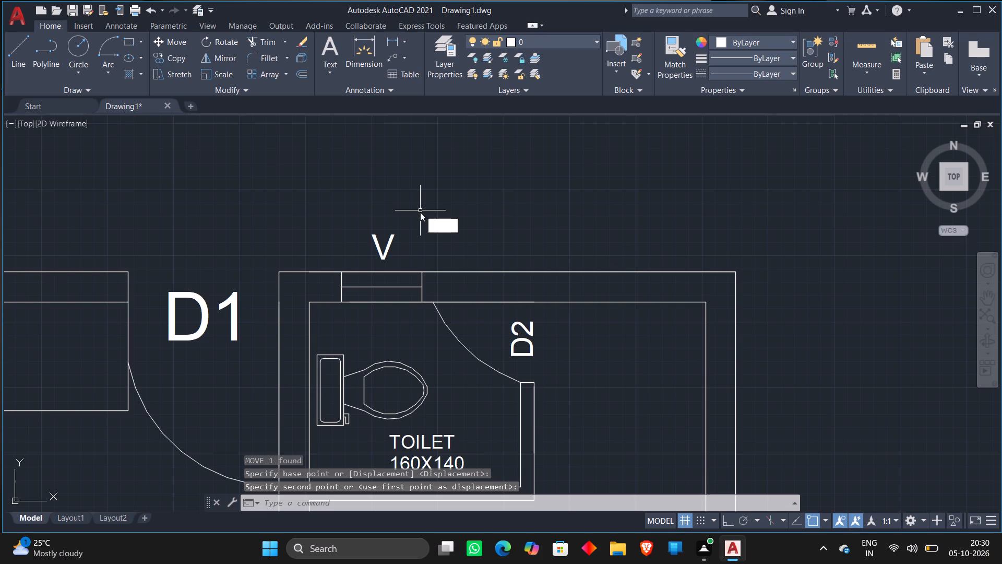
key(a)
key(Return)
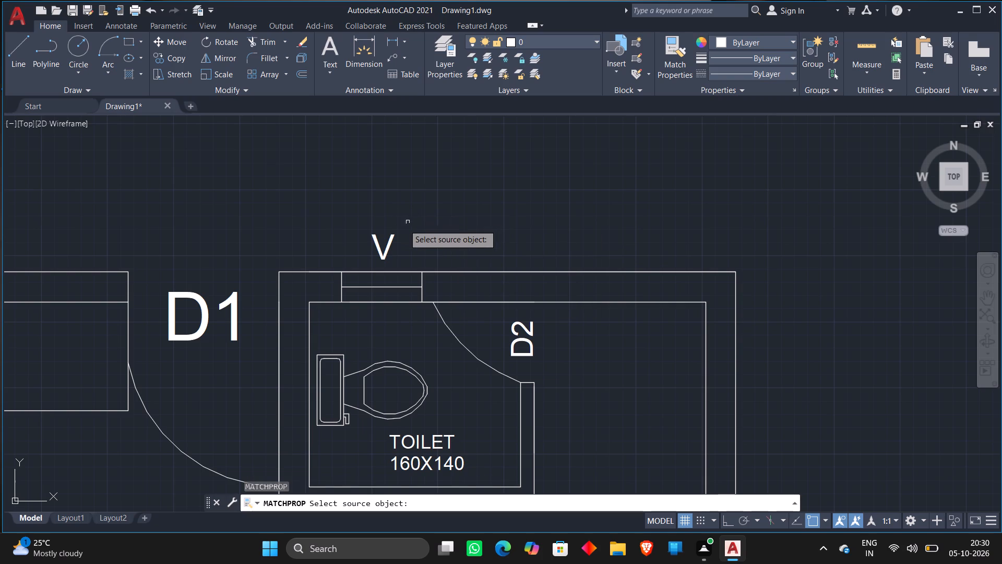
click(393, 238)
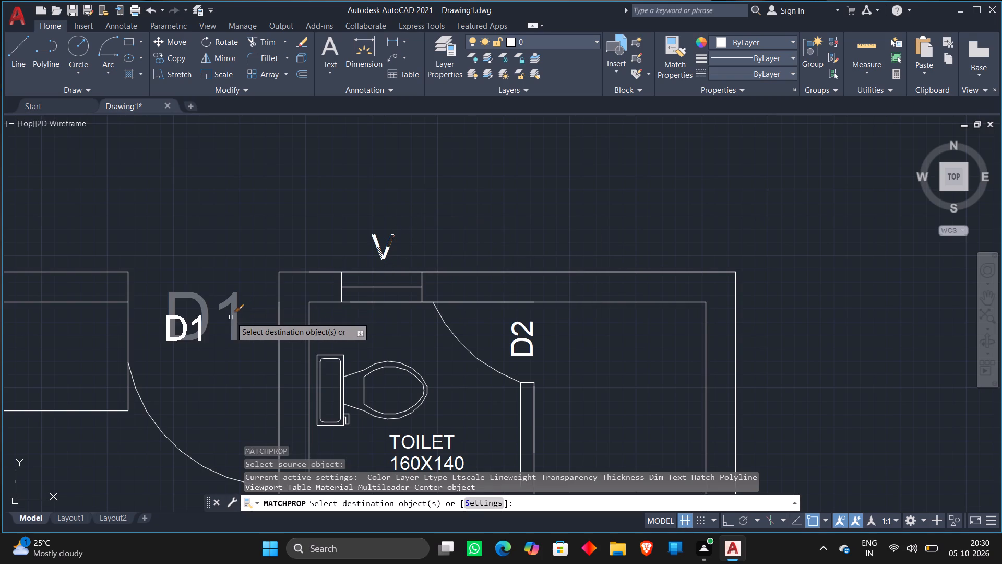
click(231, 317)
click(523, 339)
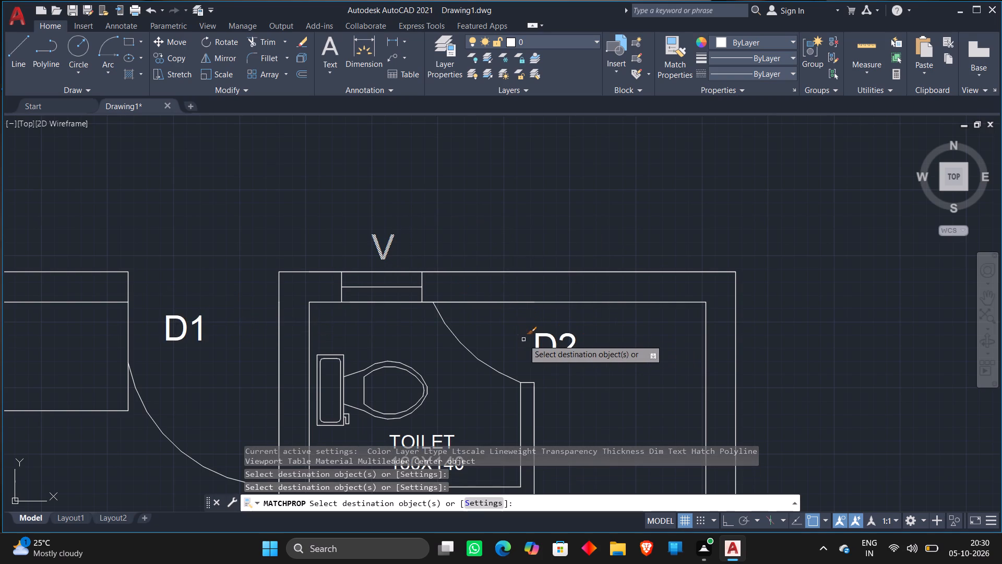
scroll(556, 269, down, 2)
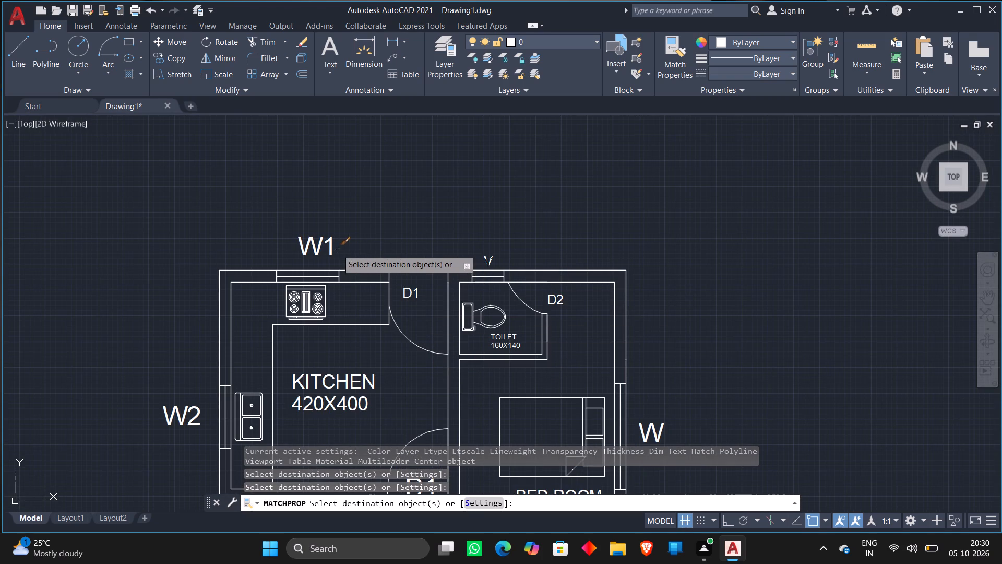
click(332, 245)
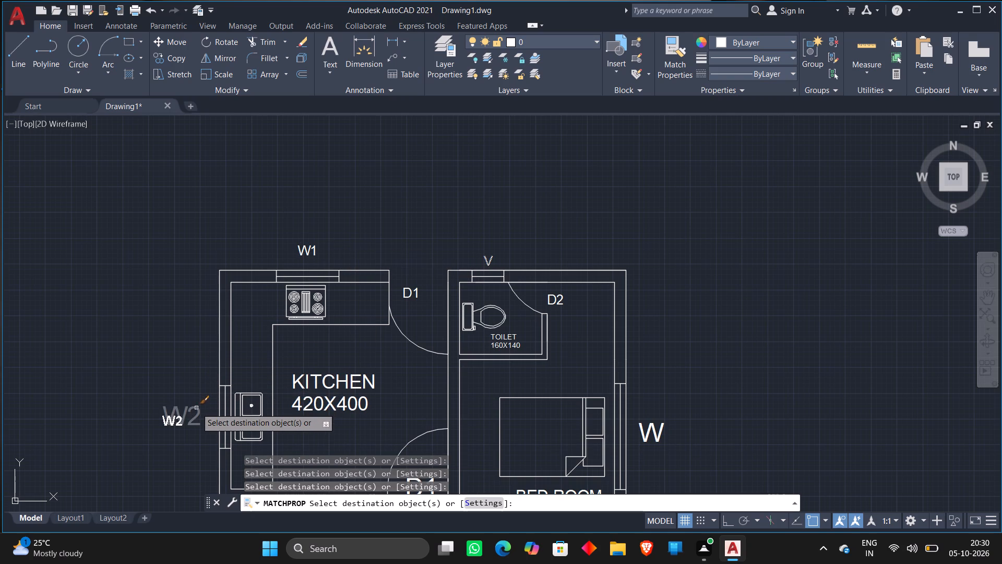
click(196, 408)
Match the same text properties onto the kitchen's inner door D1, the 300X340 bedroom's D1 and W, the living room's W2 and the sit-out's W.
scroll(461, 250, down, 2)
click(448, 342)
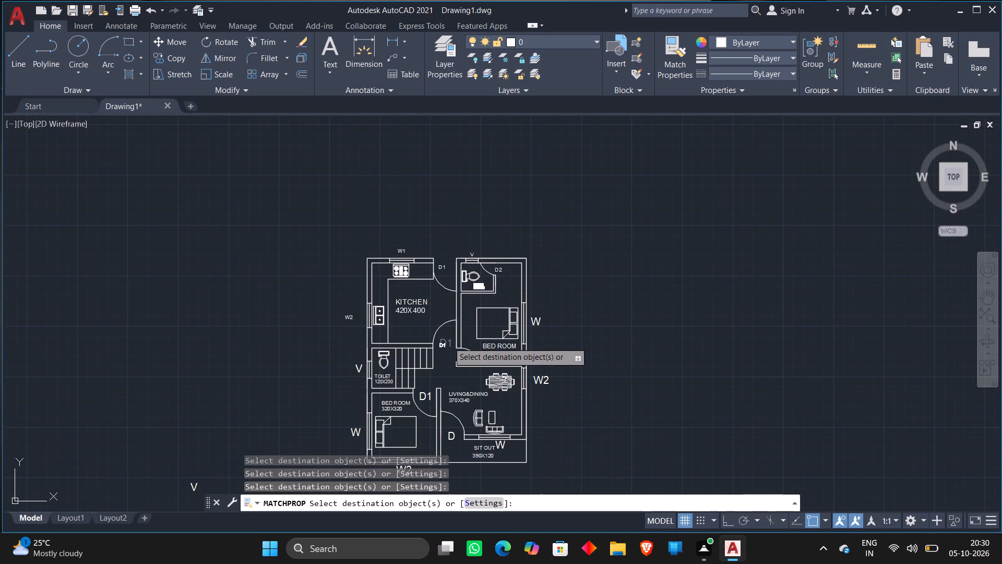
click(460, 354)
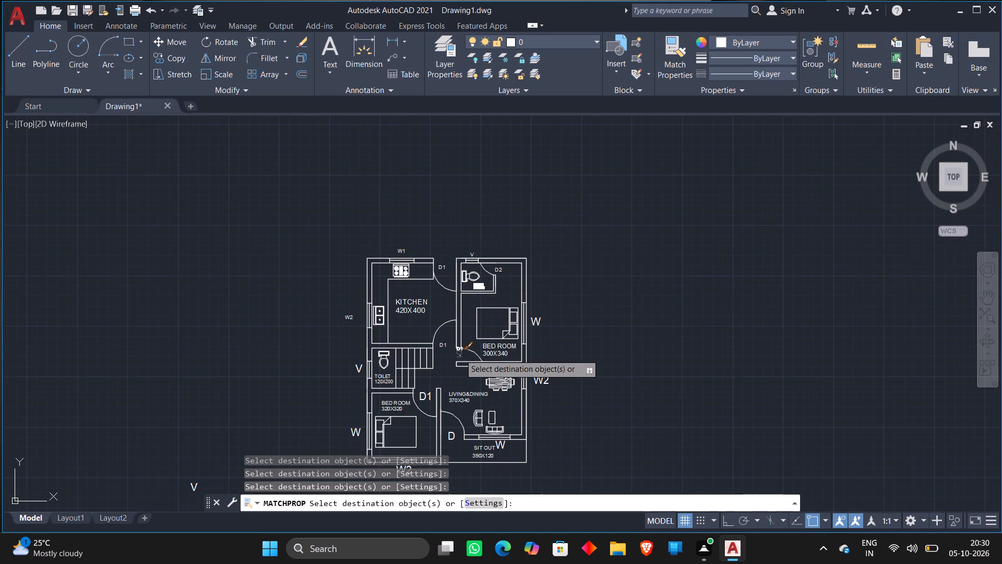
click(536, 320)
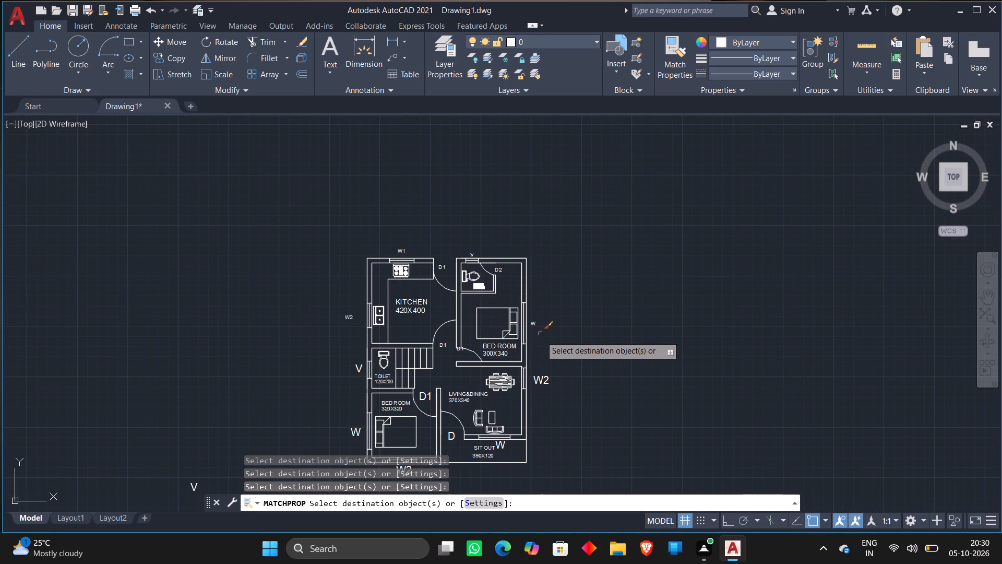
click(547, 381)
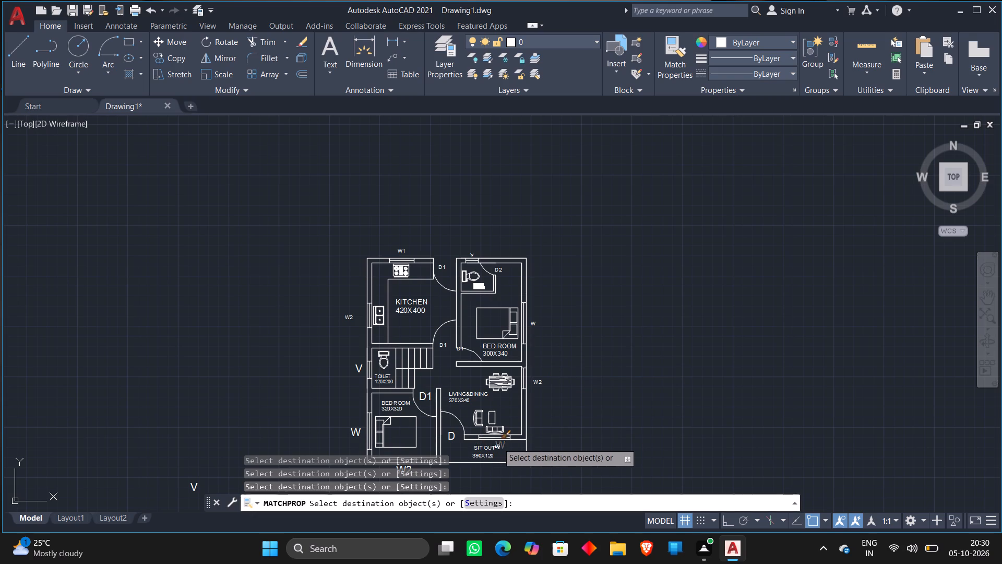
click(504, 446)
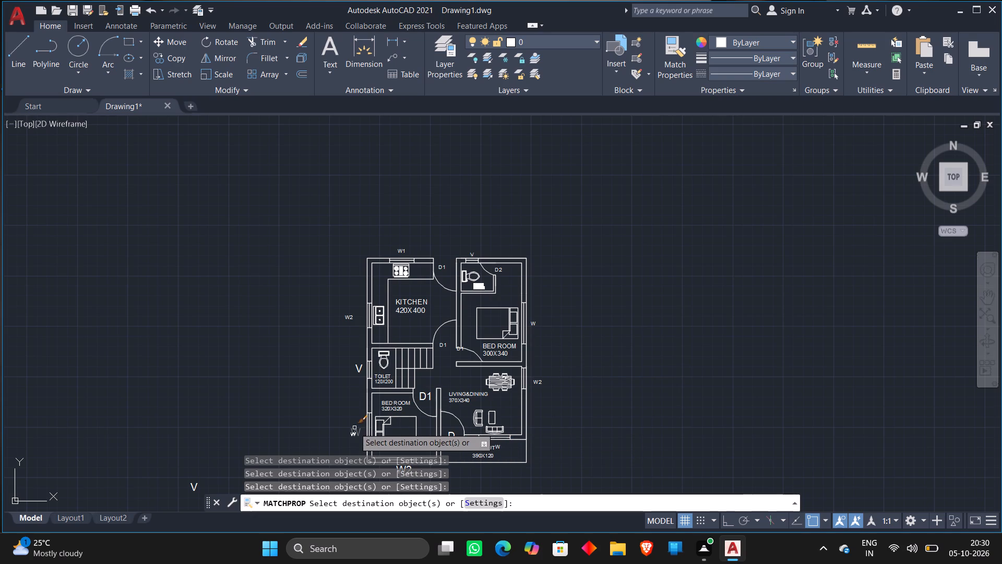
Match the same text properties onto the 320X320 bedroom's W, W2 and D1, the 120X200 toilet's V and the entrance door's D tags.
click(354, 428)
click(362, 368)
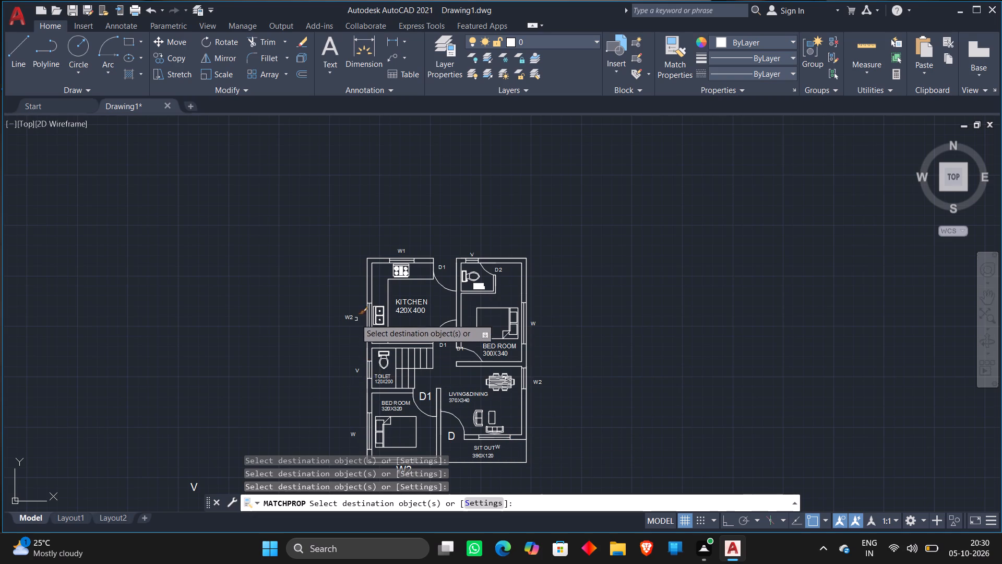
scroll(430, 301, down, 1)
scroll(423, 374, up, 3)
scroll(423, 373, down, 2)
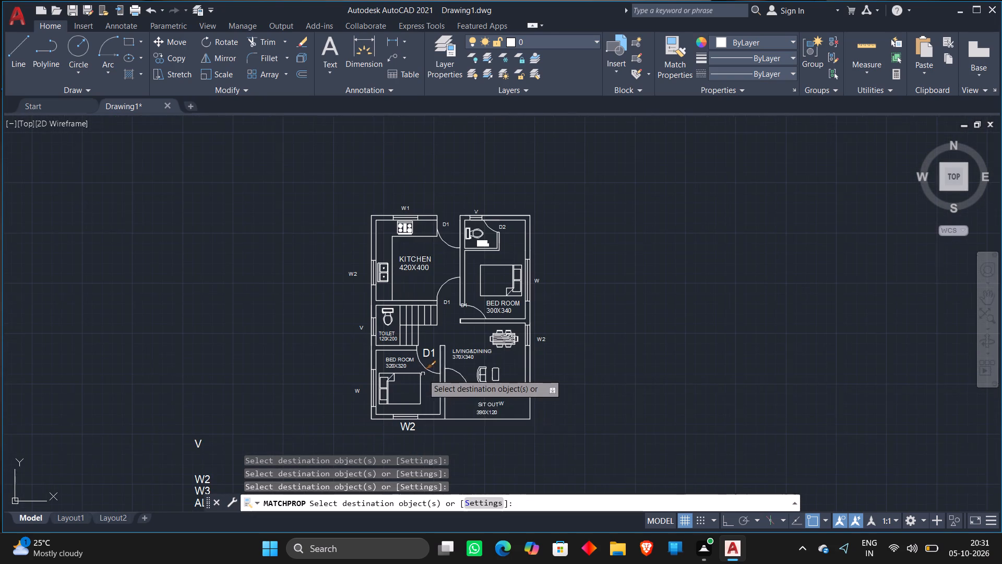
click(414, 425)
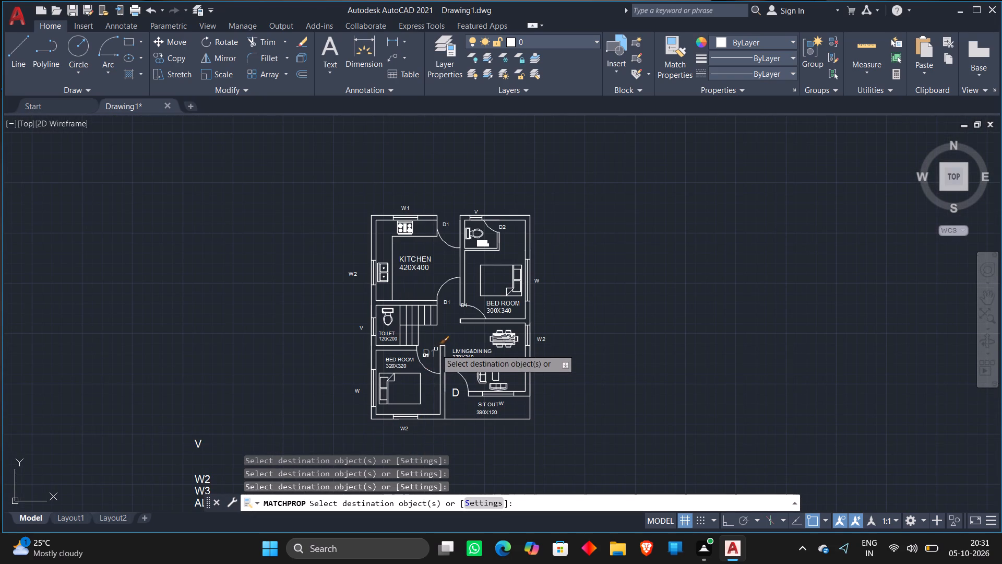
click(428, 352)
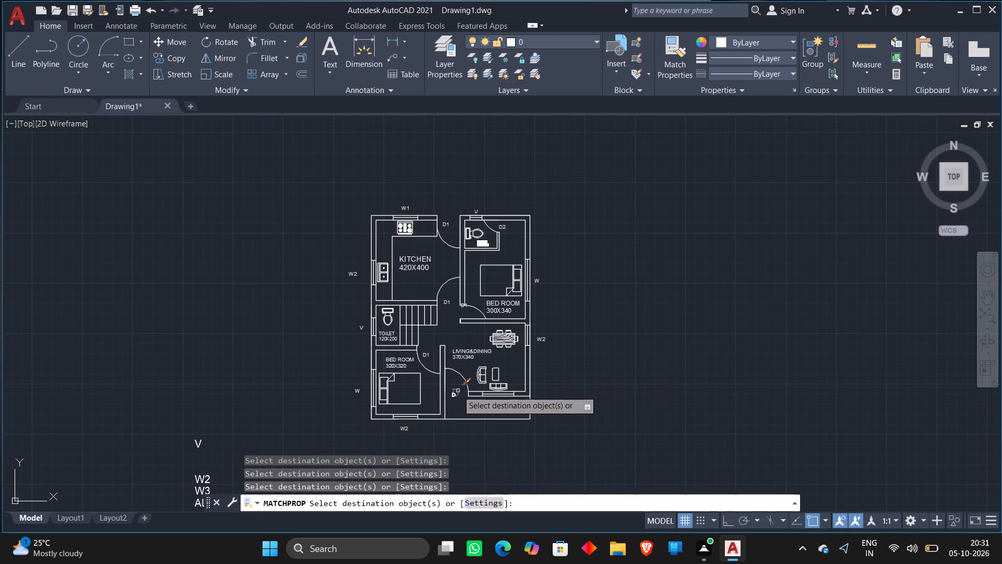
click(458, 391)
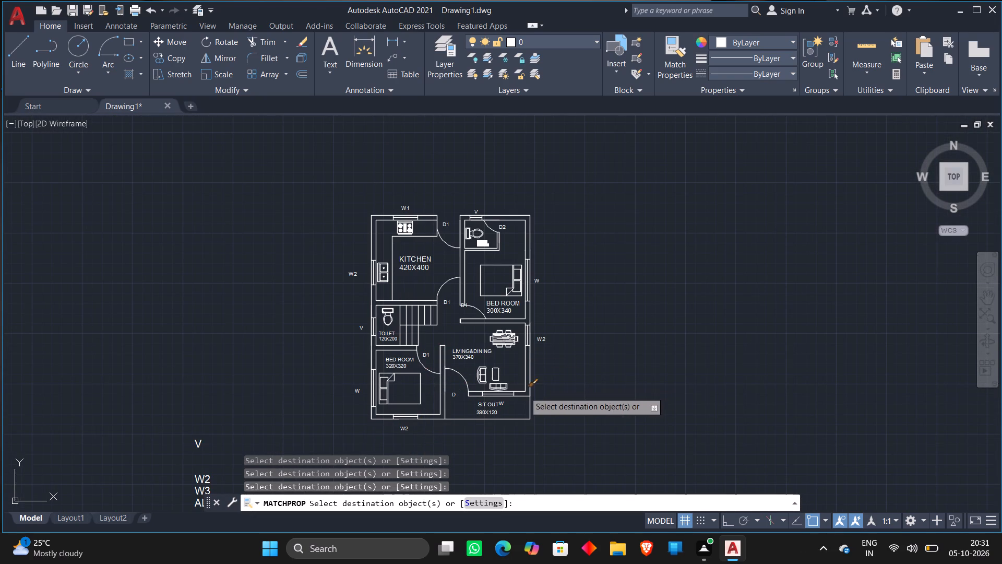
key(Escape)
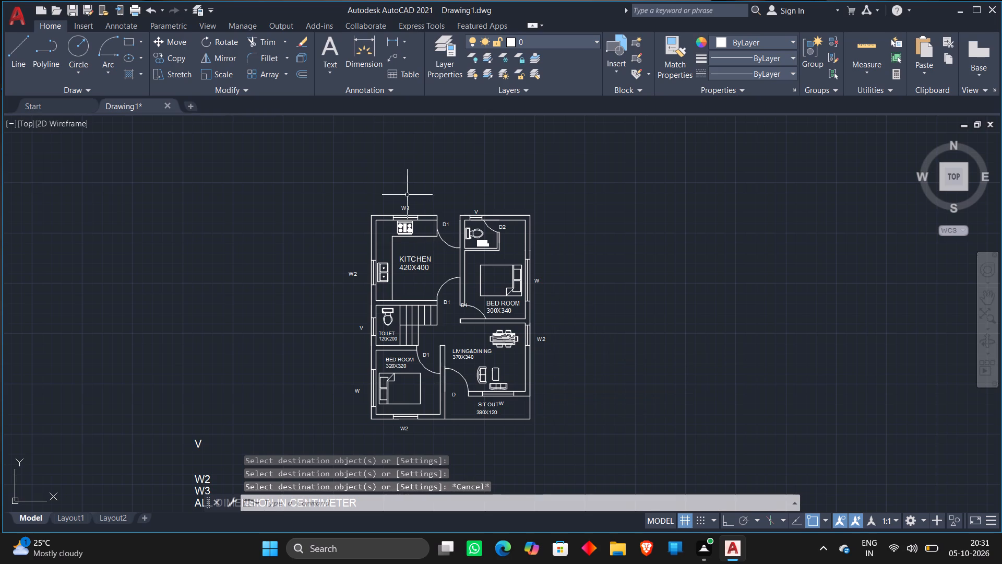
Move the W1 tag slightly south, closer to the kitchen's north window.
scroll(407, 195, up, 2)
click(404, 230)
click(403, 230)
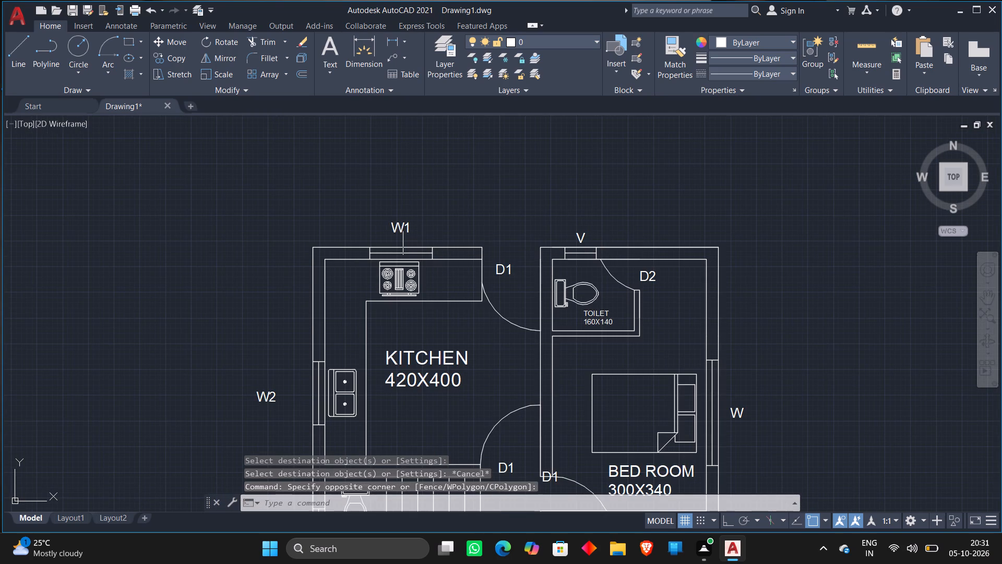
click(402, 227)
key(m)
key(Return)
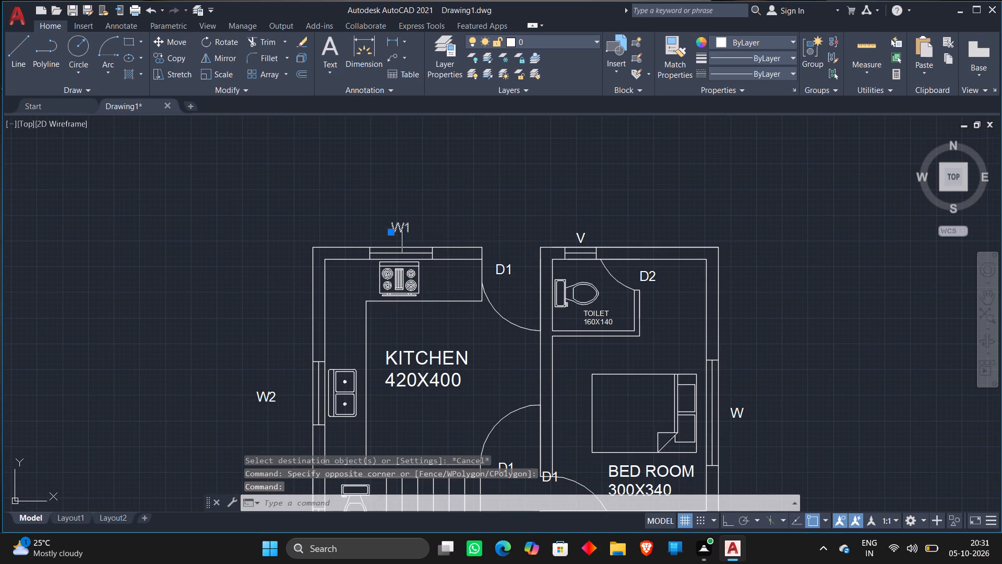
click(402, 227)
scroll(402, 232, up, 3)
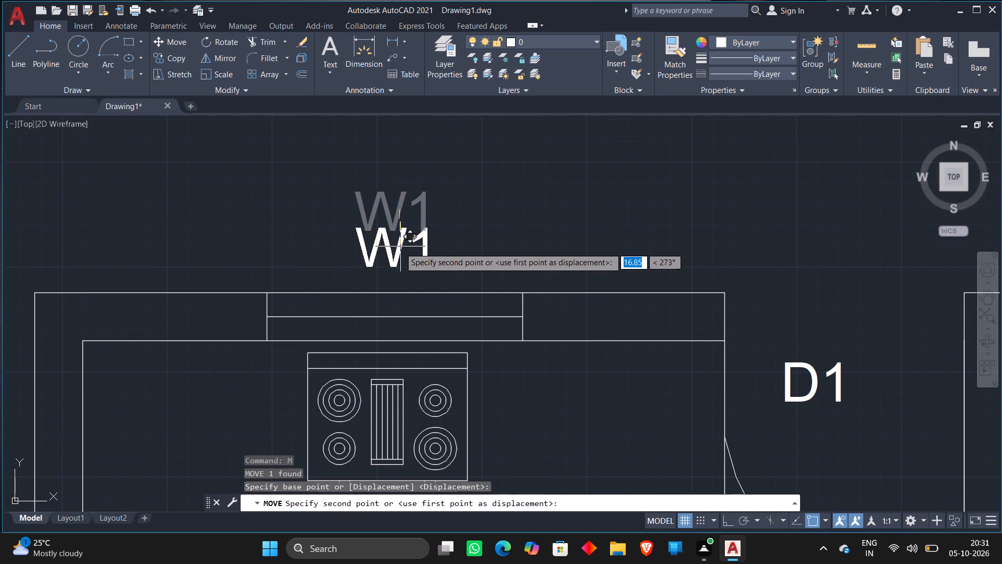
click(399, 249)
Move the kitchen's north door D1 tag about 28 cm northeast into the door opening.
scroll(532, 200, down, 2)
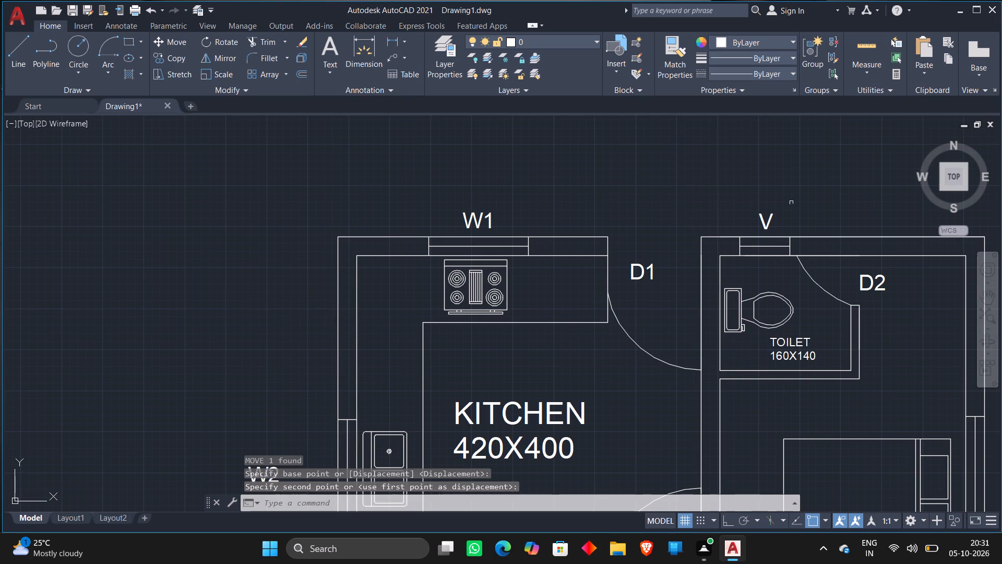
scroll(676, 196, down, 1)
click(663, 244)
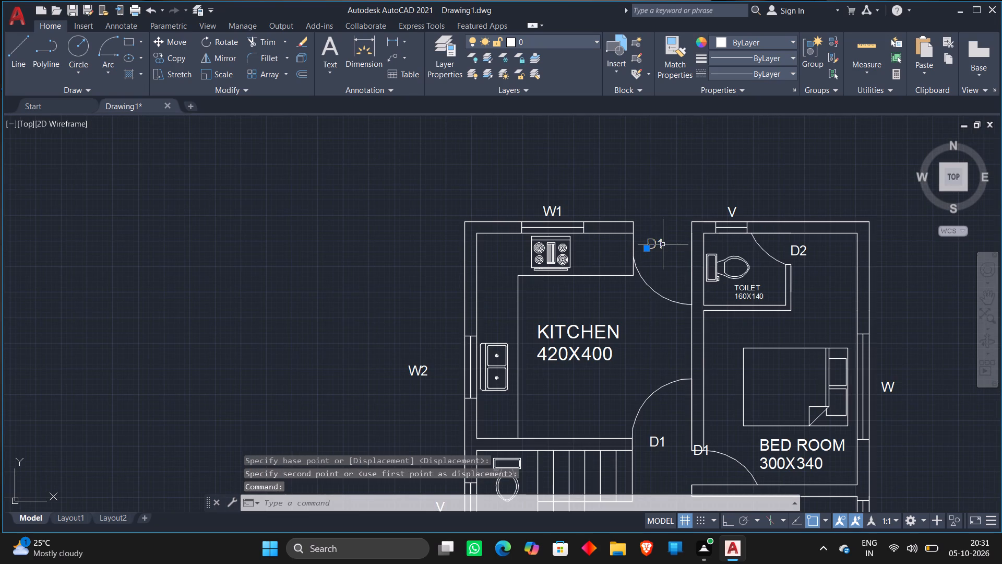
key(m)
key(Return)
click(663, 244)
scroll(663, 244, up, 1)
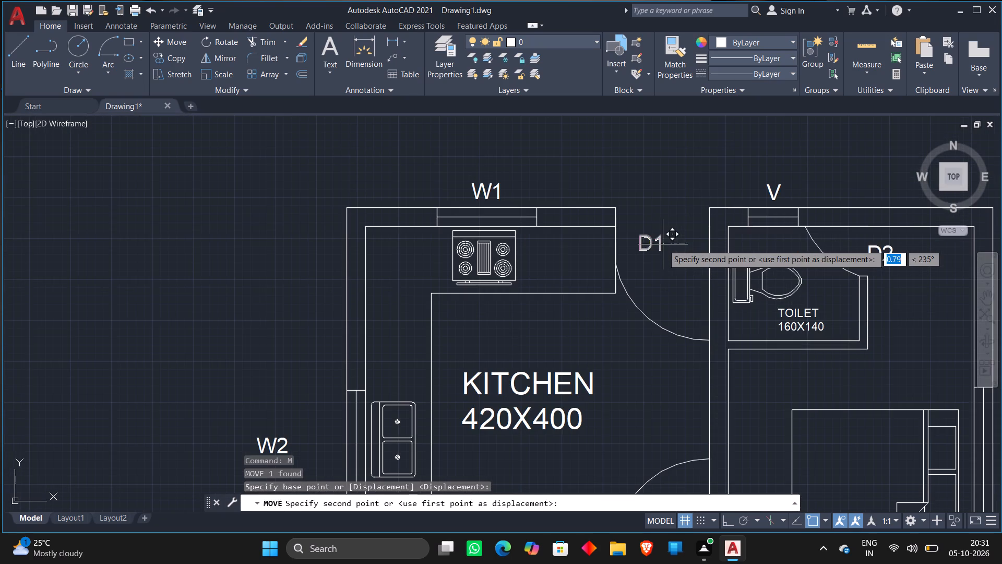
scroll(669, 231, up, 2)
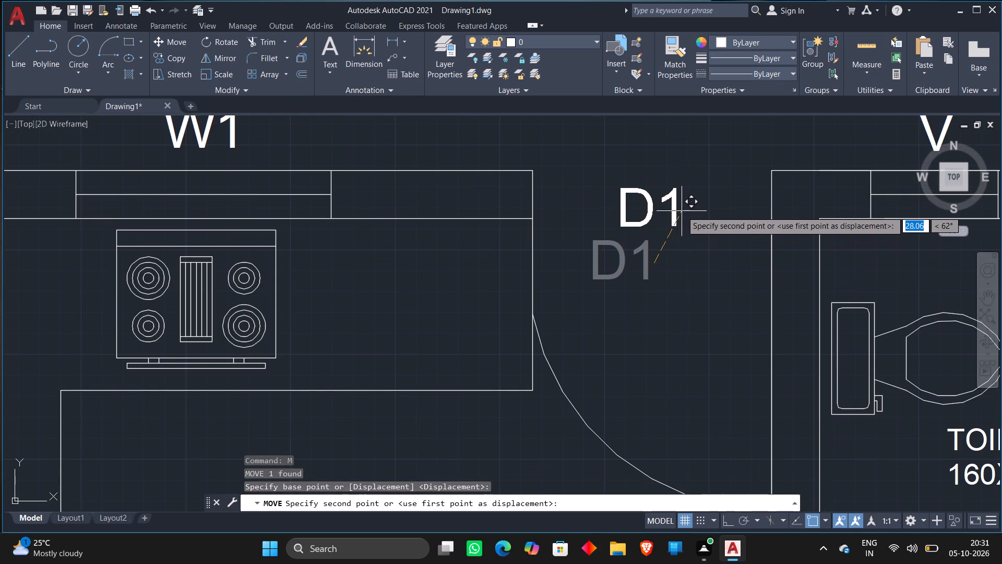
click(682, 211)
Move the D2 tag northwest, closer to the 160X140 toilet's door.
scroll(681, 207, down, 3)
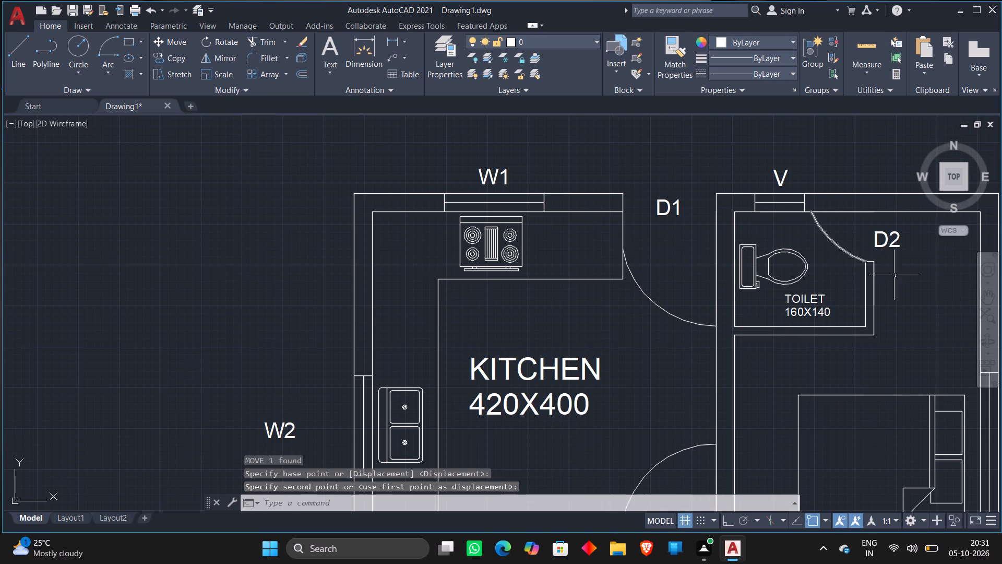
middle_drag(918, 262, 818, 267)
click(791, 239)
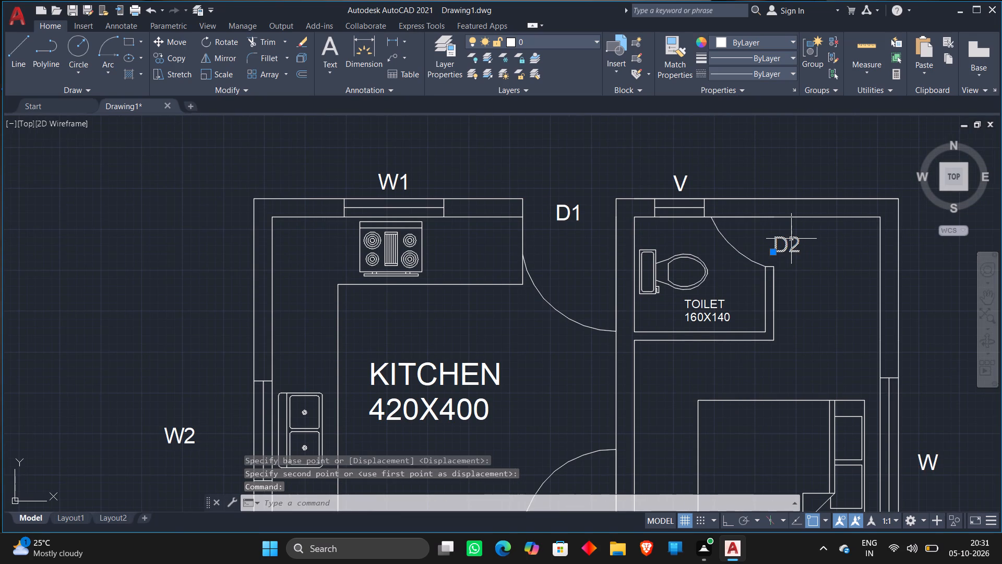
key(m)
key(Return)
click(791, 239)
scroll(780, 231, up, 2)
click(757, 227)
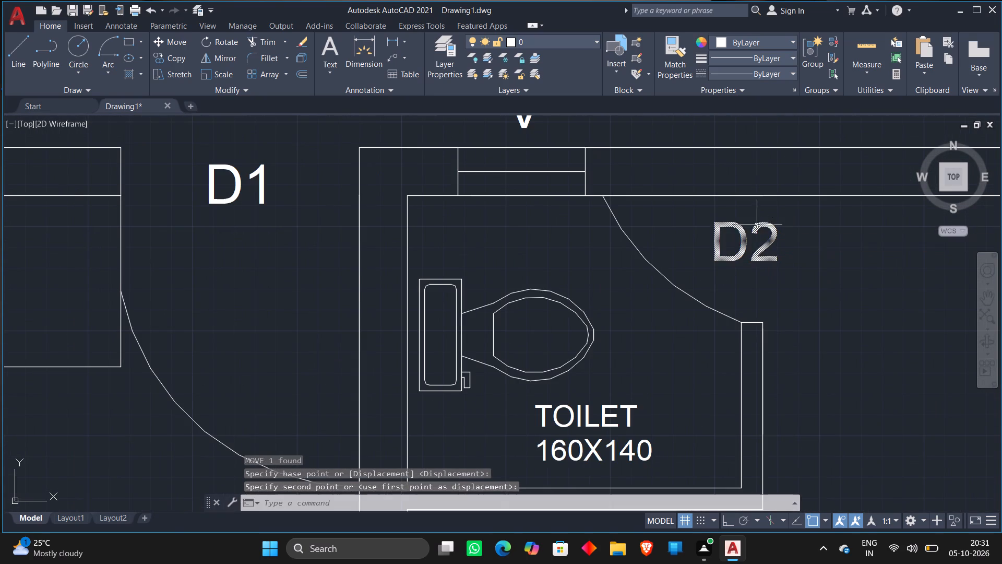
Move the 300X340 bedroom's D1 tag south off the wall end into the door opening.
scroll(757, 225, down, 4)
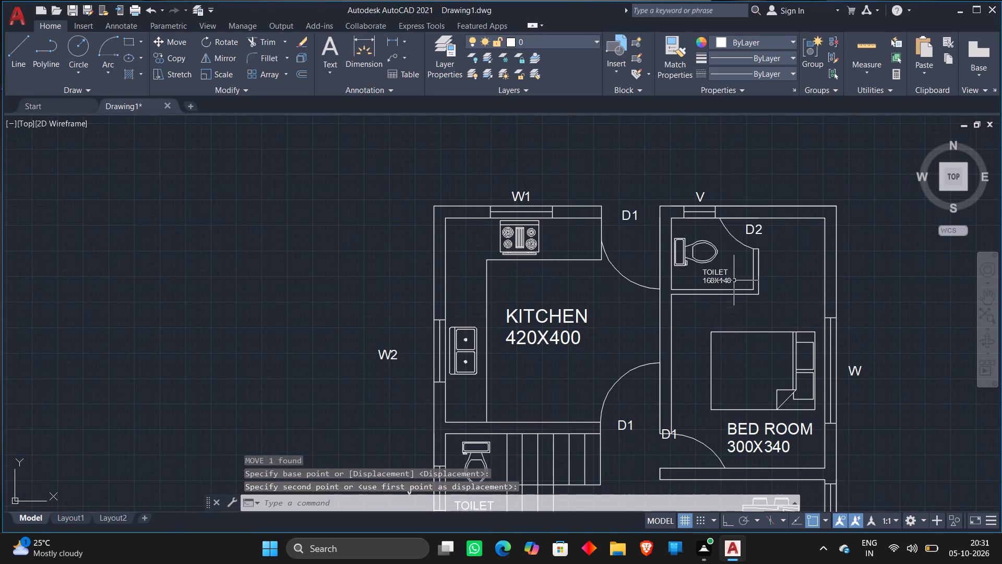
middle_drag(699, 368, 709, 260)
click(682, 323)
key(m)
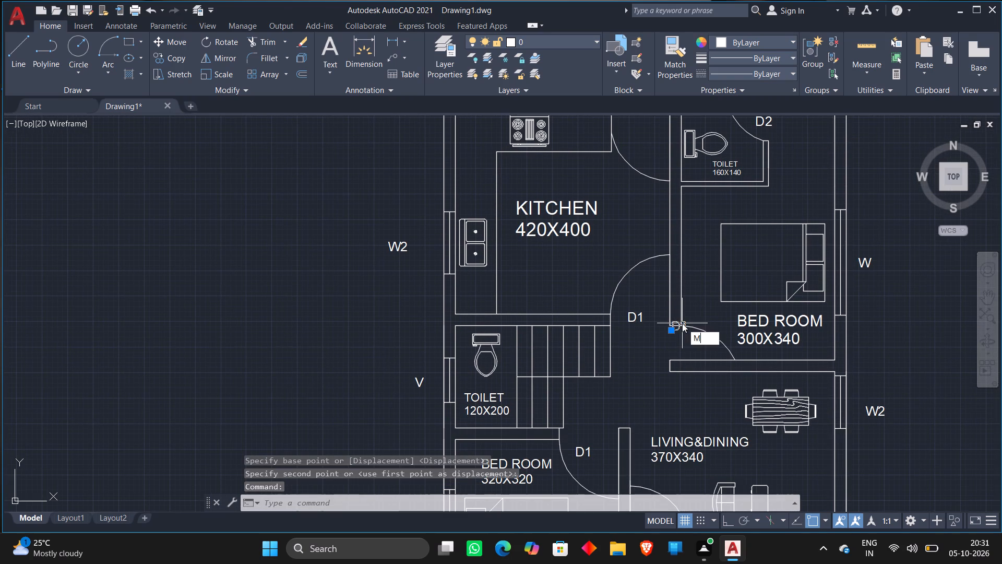
key(Return)
click(682, 323)
click(681, 340)
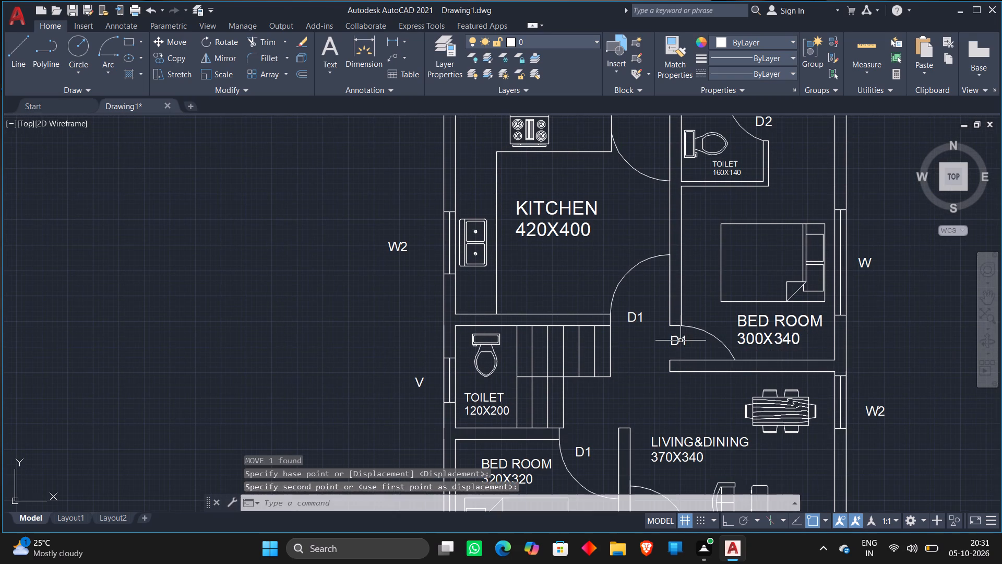
Move the D1 tag at the kitchen's south door slightly northeast, further into the door opening.
click(626, 319)
click(633, 318)
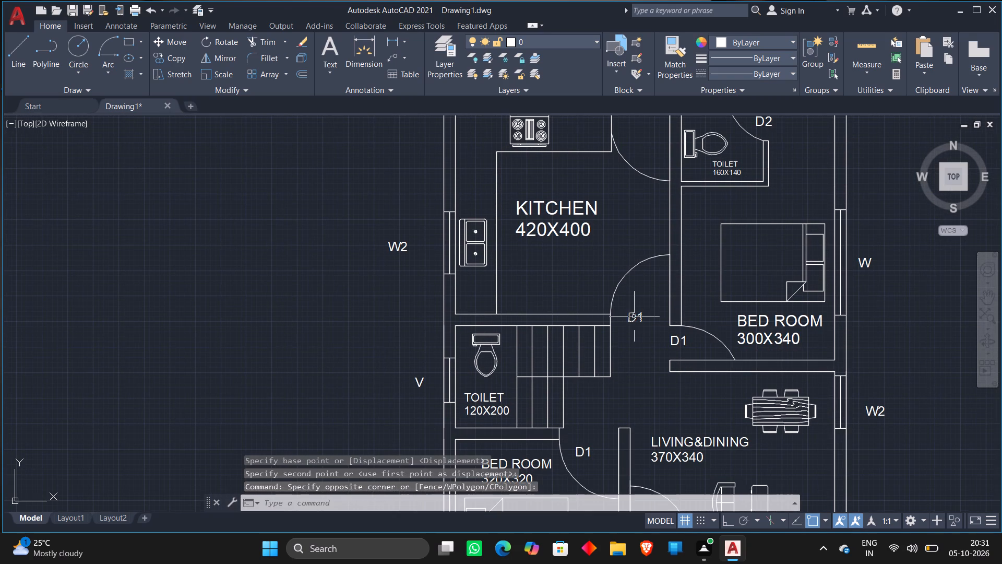
click(634, 316)
key(m)
key(Return)
click(634, 316)
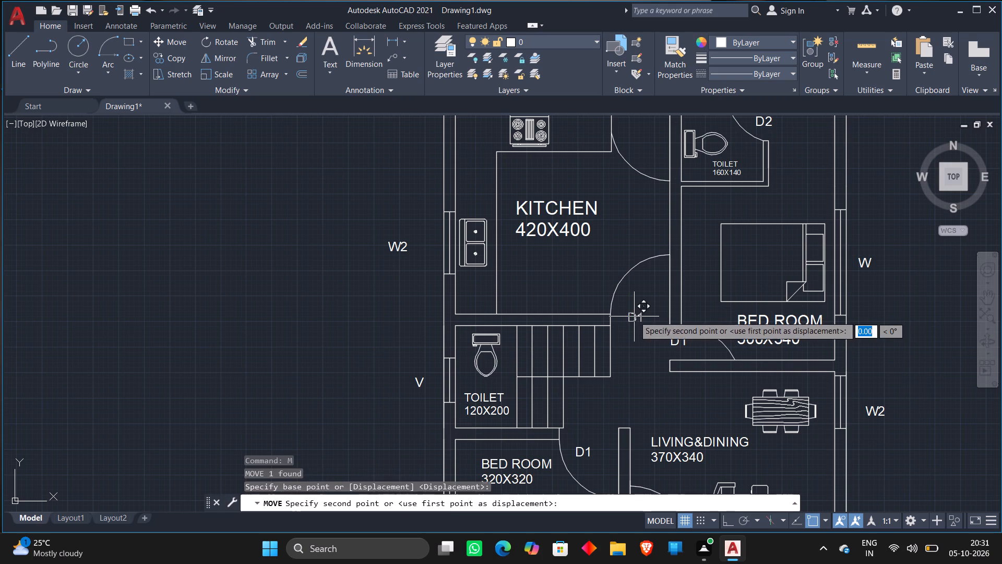
click(640, 310)
Move the W2 tag east, closer to the kitchen's west window.
scroll(473, 300, down, 1)
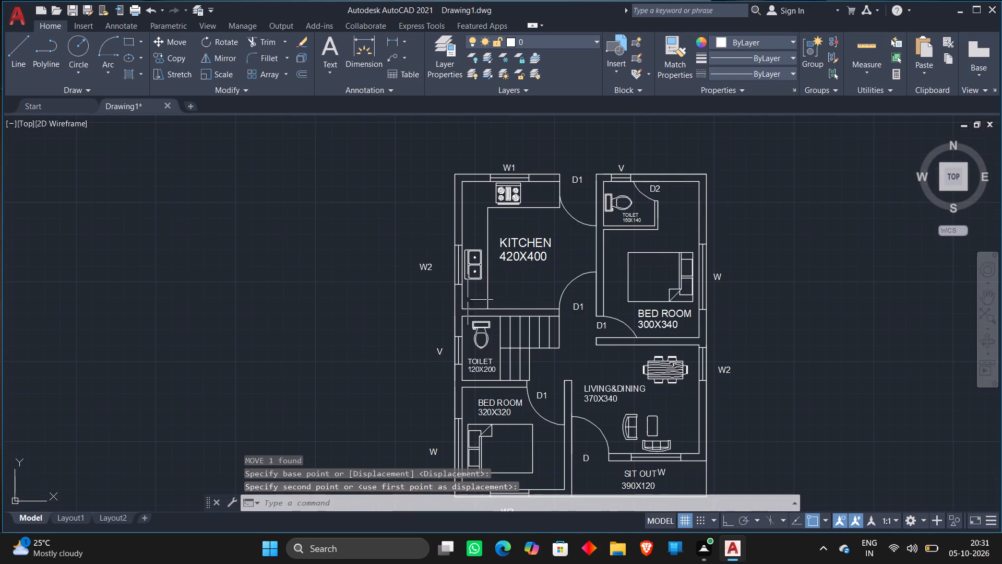
click(428, 268)
key(m)
key(Return)
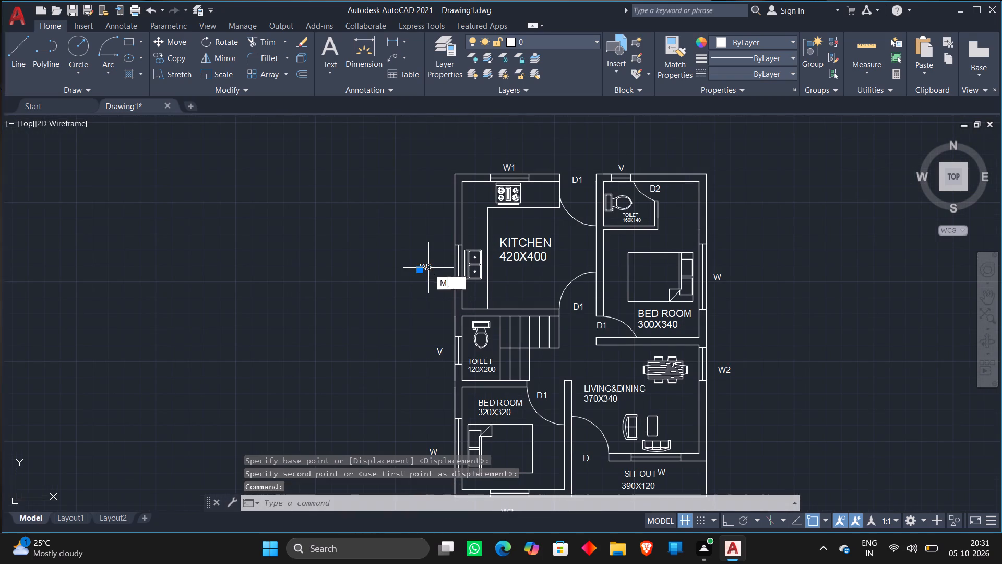
click(428, 268)
scroll(463, 269, up, 3)
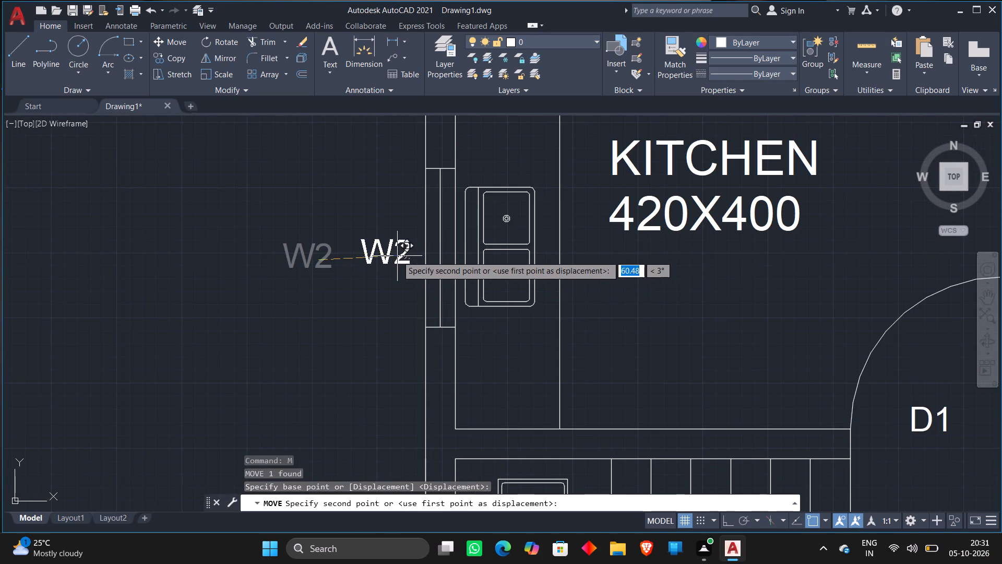
click(392, 256)
Move the V tag slightly northeast, closer to the 120X200 toilet's west ventilator.
scroll(395, 240, down, 4)
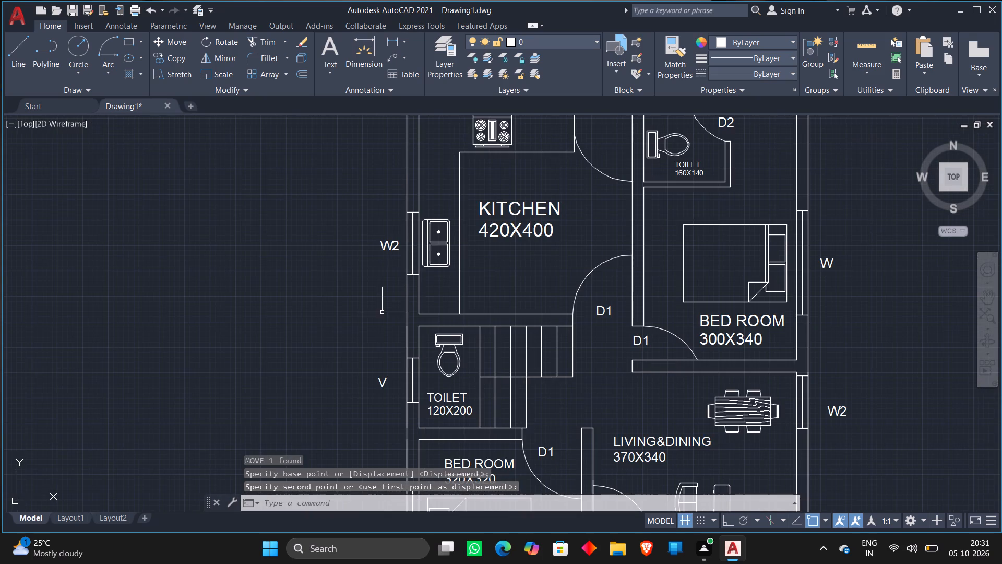
scroll(382, 312, down, 1)
middle_drag(382, 312, 418, 230)
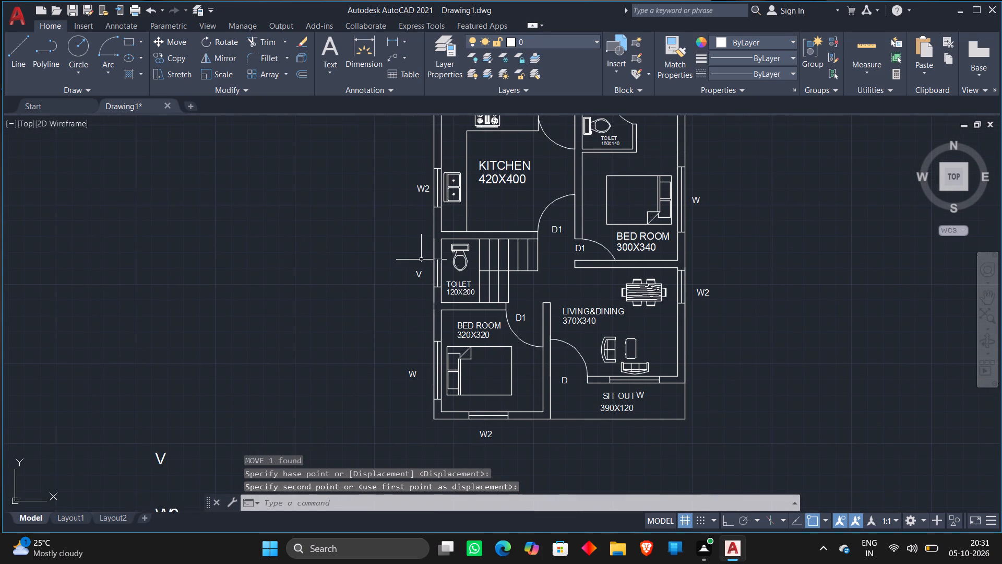
click(421, 270)
key(m)
key(Return)
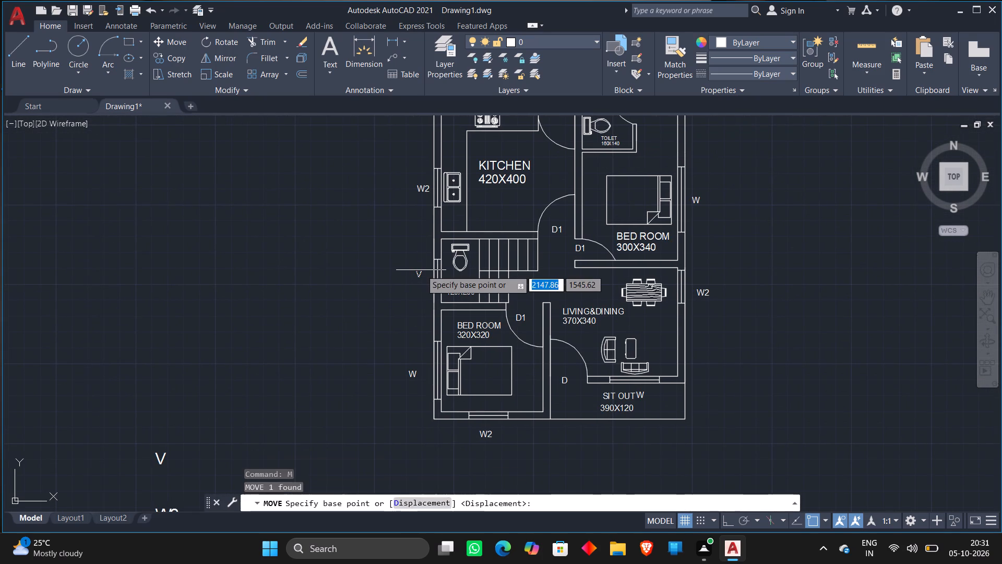
click(421, 270)
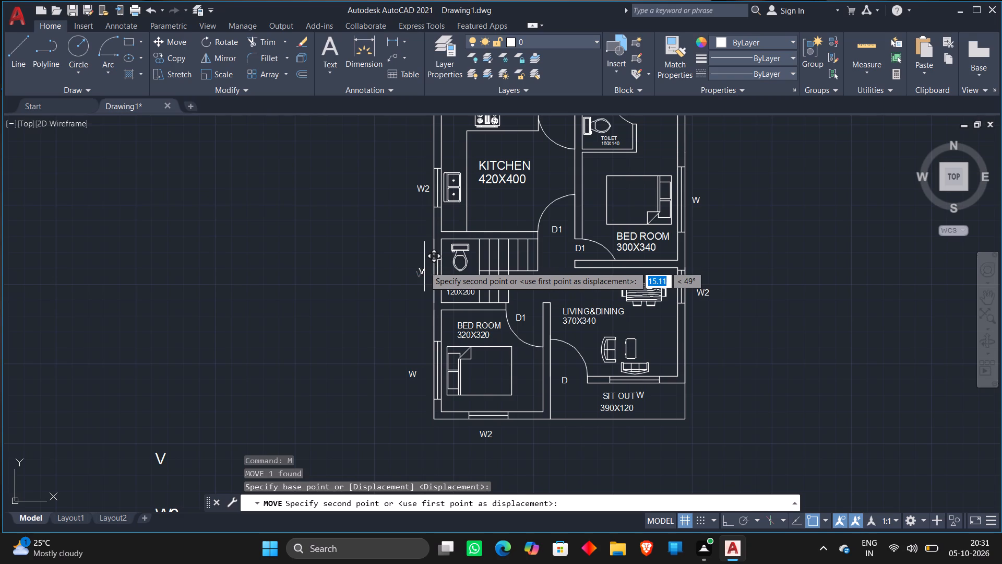
click(426, 266)
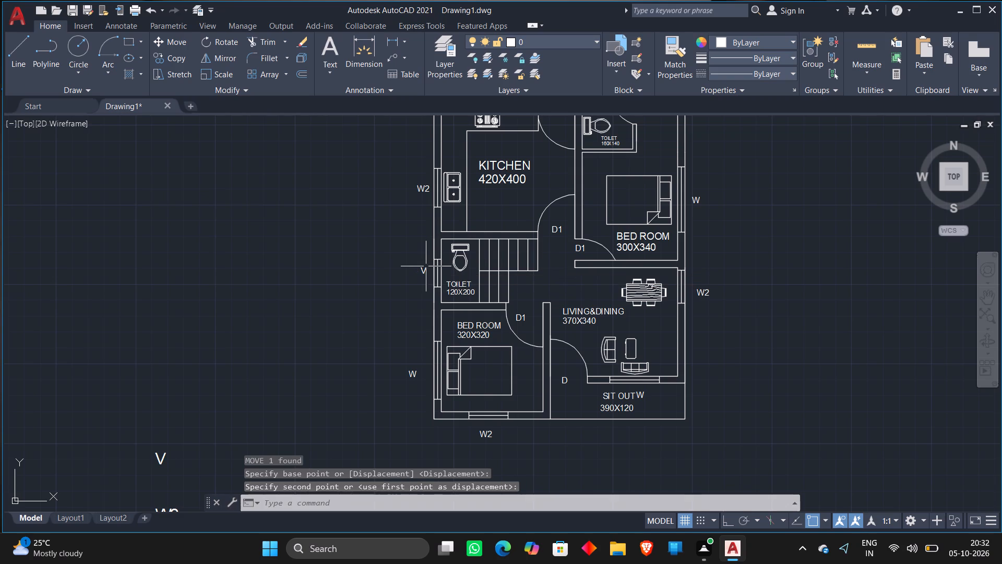
Move the W tag northeast, closer to the 320X320 bedroom's west window.
click(418, 370)
key(m)
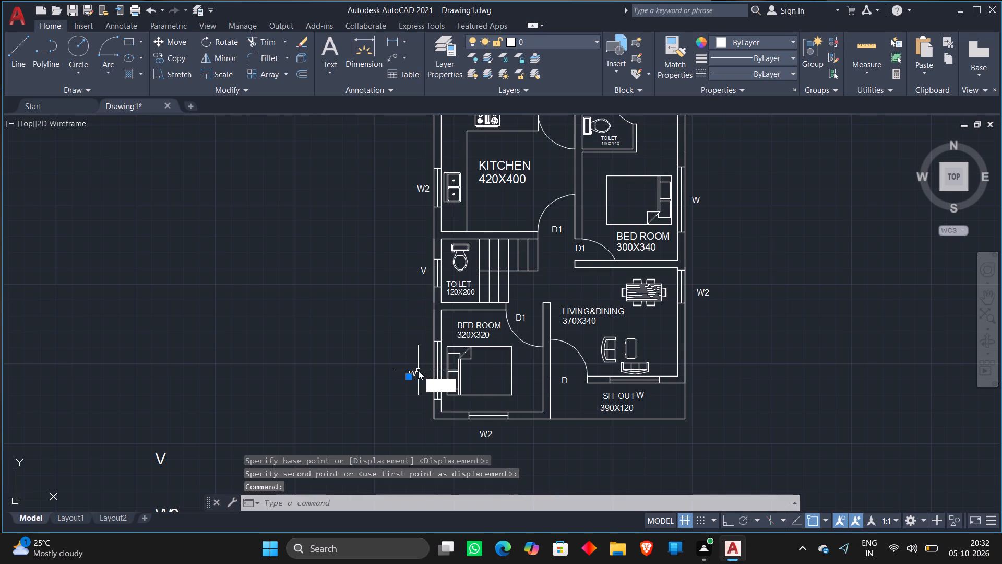
key(Return)
click(418, 370)
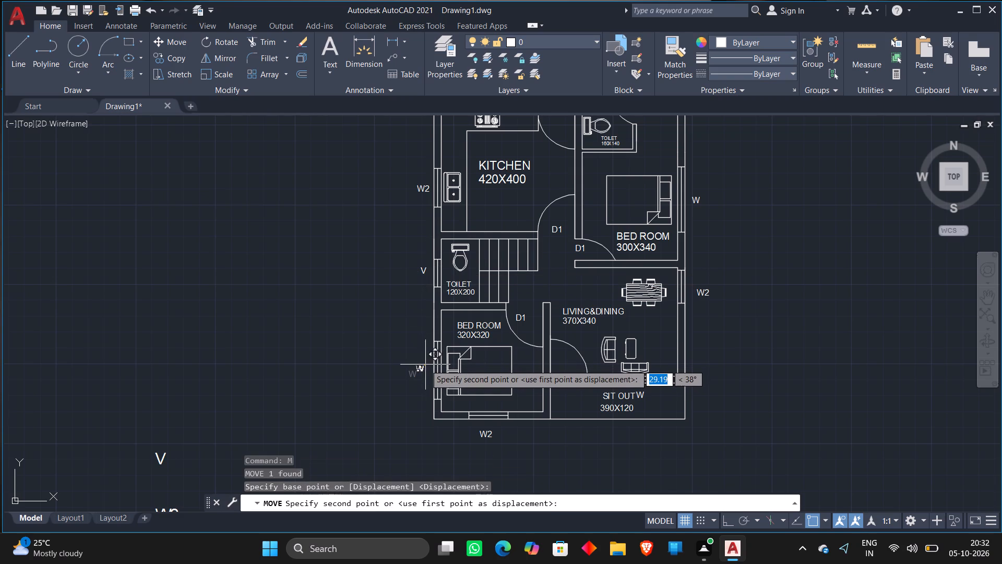
click(426, 362)
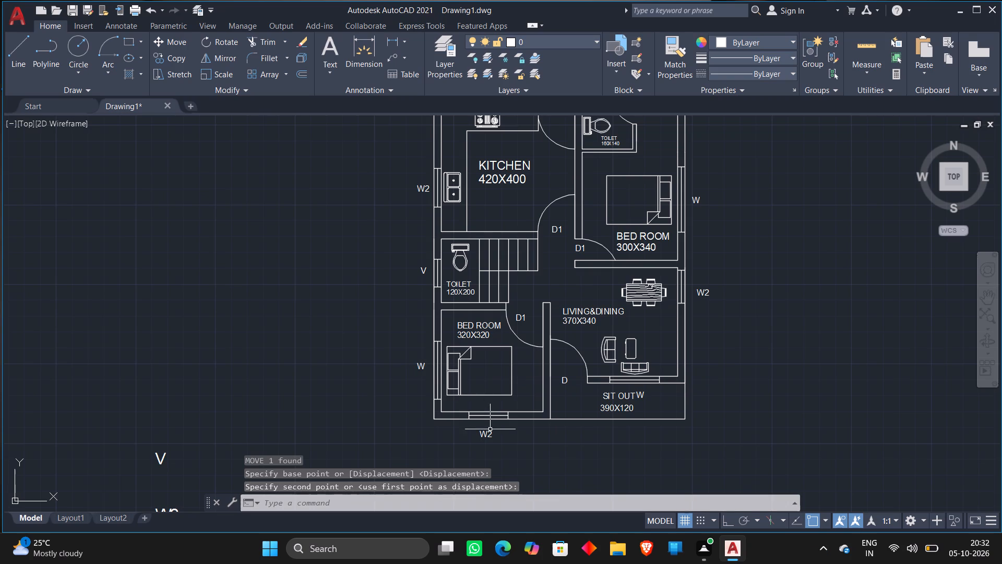
Move the W2 tag slightly north, closer to the 320X320 bedroom's south window.
click(490, 435)
key(m)
key(Return)
click(490, 435)
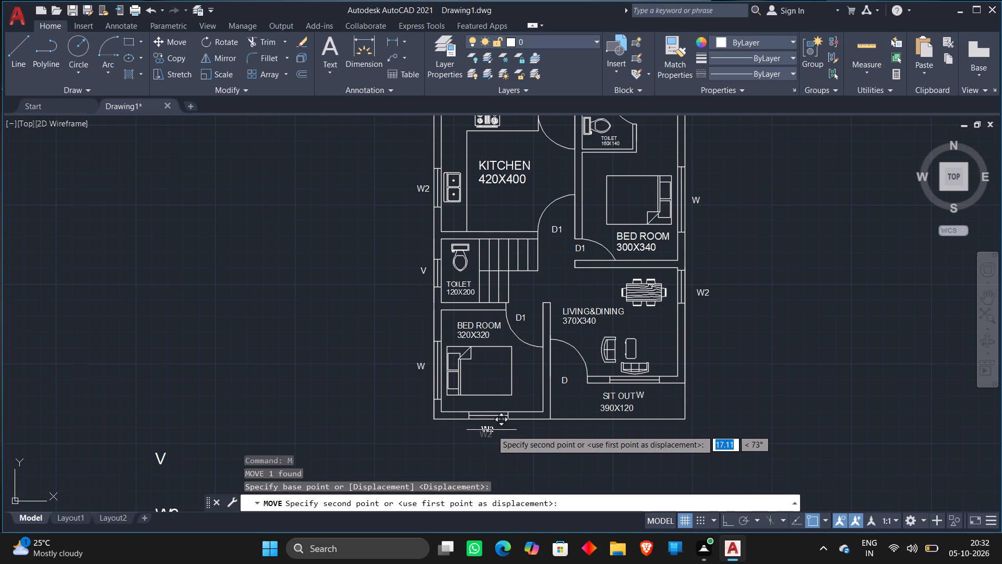
click(494, 430)
Move the W tag north, closer to the living and dining room's south window and off the SIT OUT label.
scroll(640, 389, up, 2)
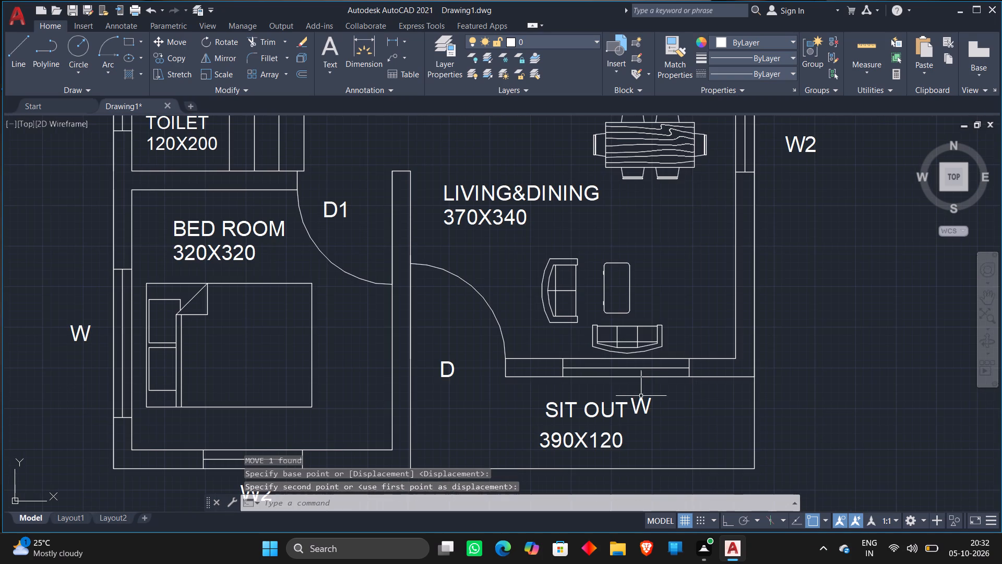
click(641, 398)
key(m)
key(Return)
click(641, 398)
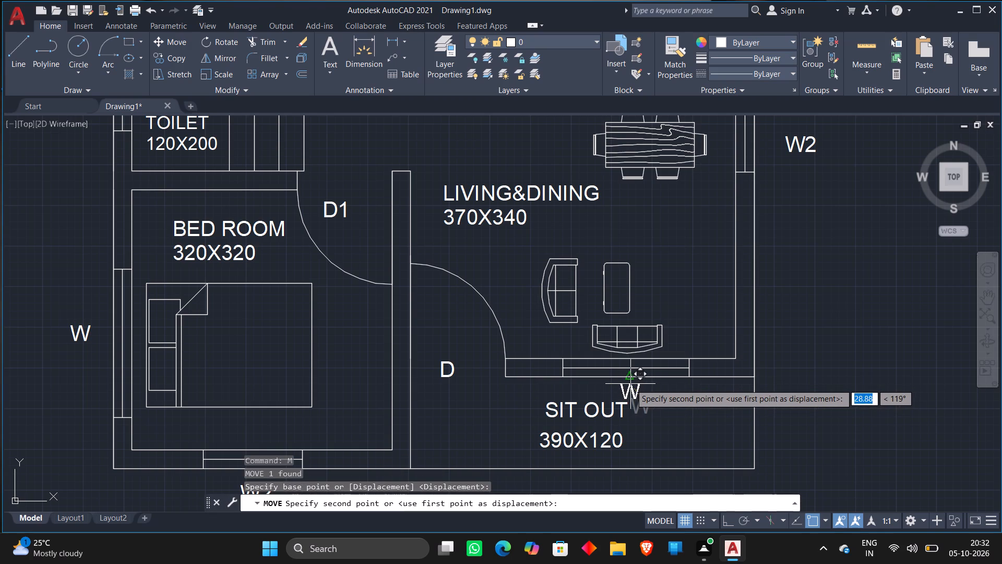
click(638, 385)
Move the SIT OUT label slightly southwest, away from the W tag.
scroll(670, 349, down, 1)
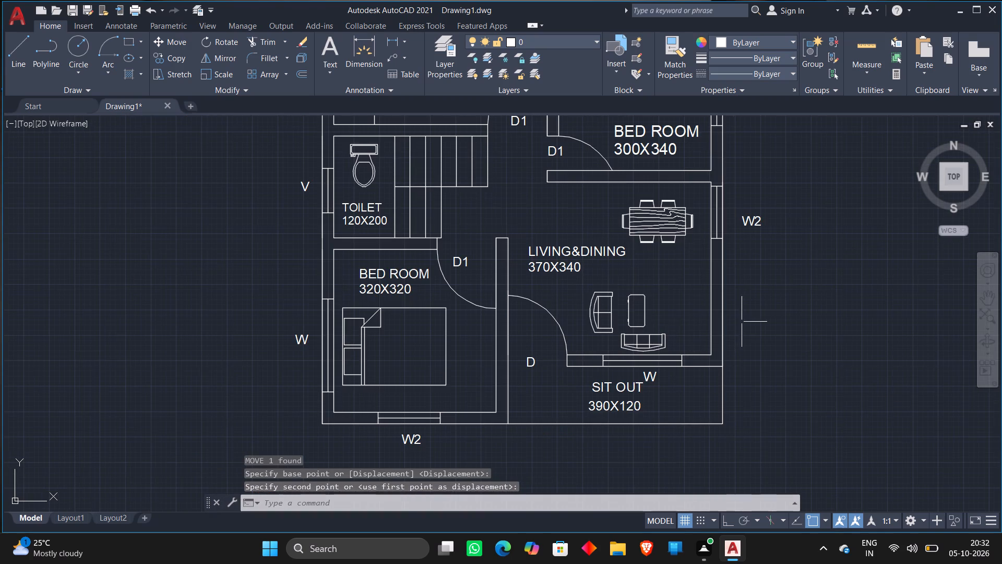
click(619, 389)
key(m)
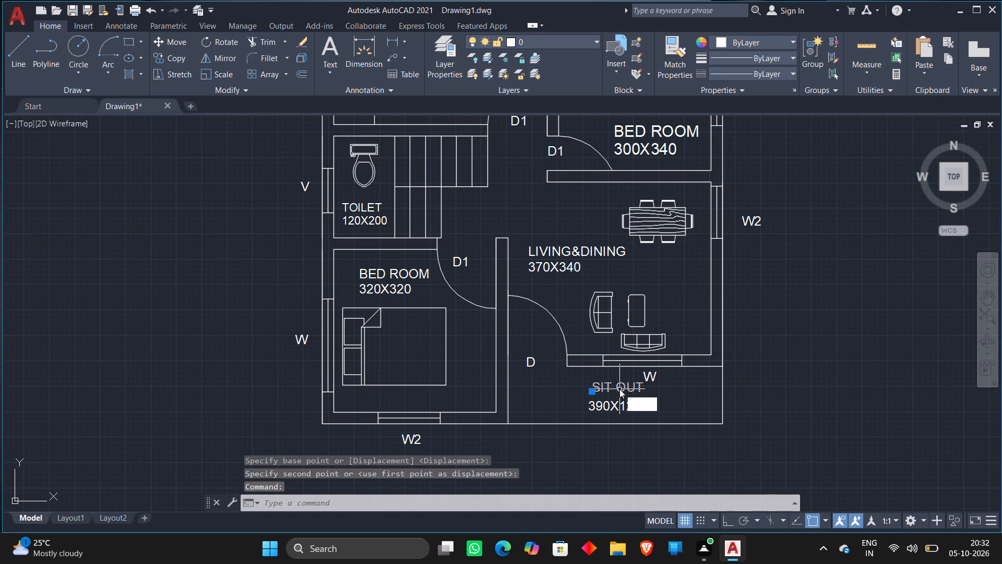
key(Return)
click(619, 389)
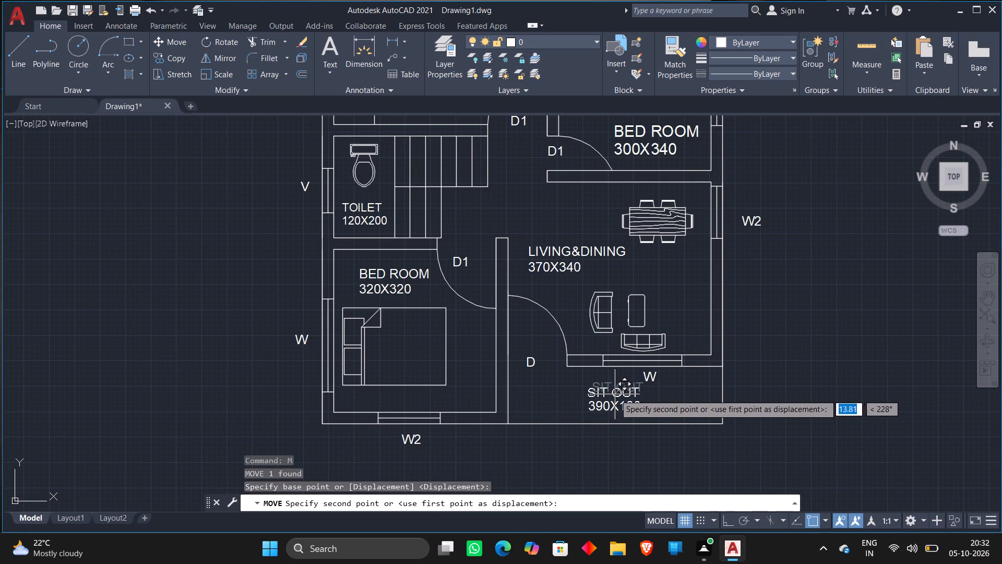
click(615, 394)
Move the 390X120 size text slightly south to widen its gap from the SIT OUT label.
click(612, 405)
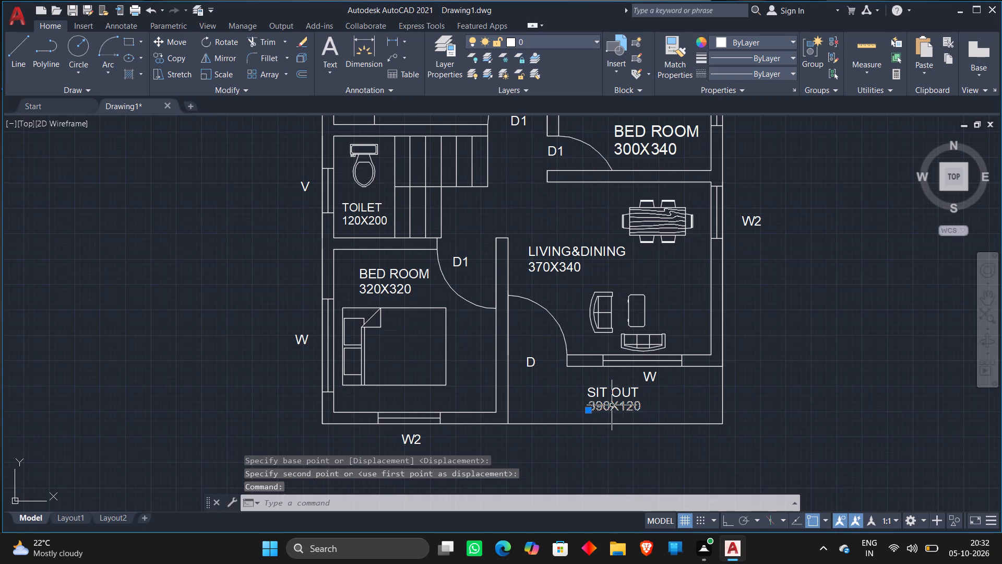
key(m)
key(Return)
click(612, 405)
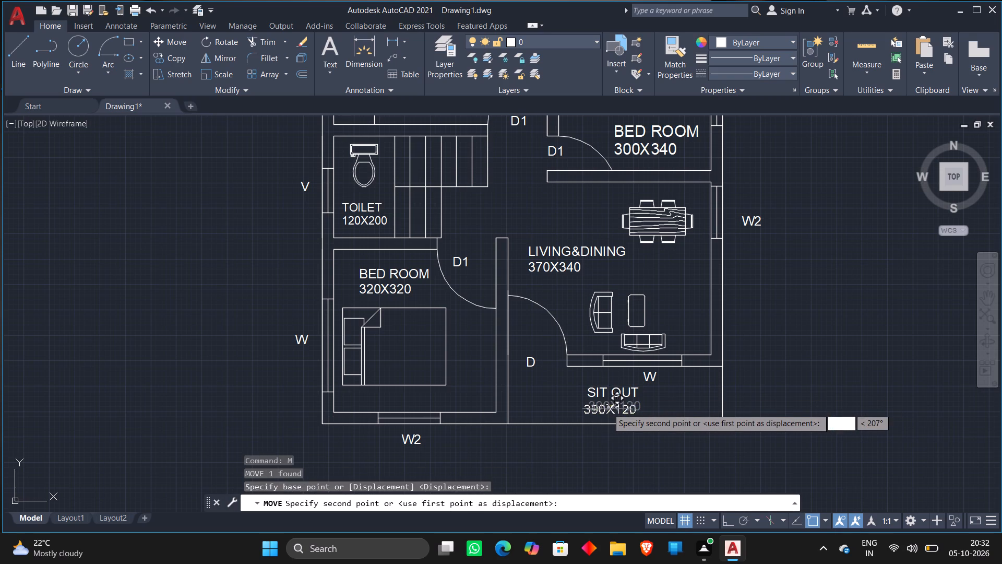
click(610, 411)
Nudge the SIT OUT label slightly south, closer to its 390X120 size text.
click(610, 393)
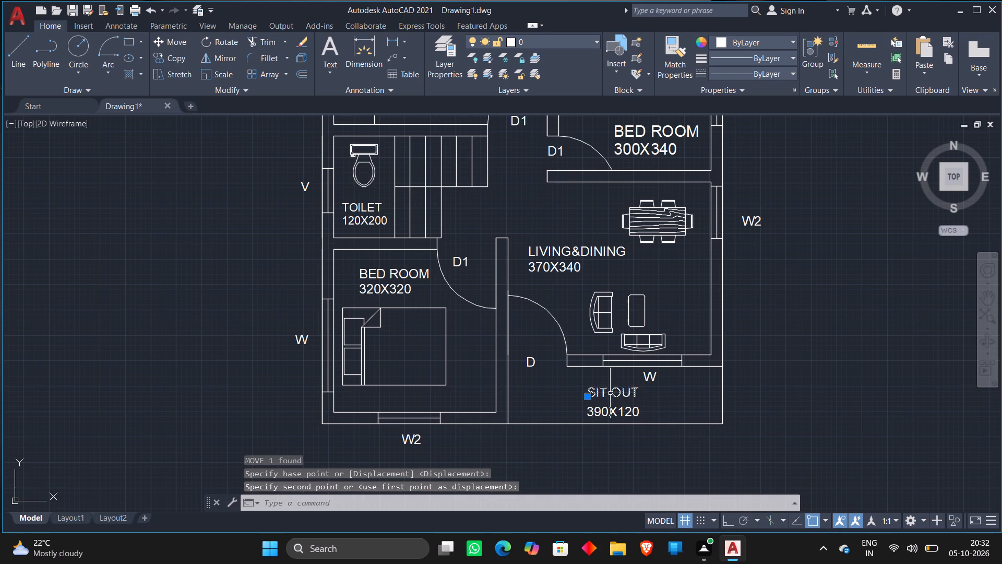
key(m)
key(Return)
click(610, 393)
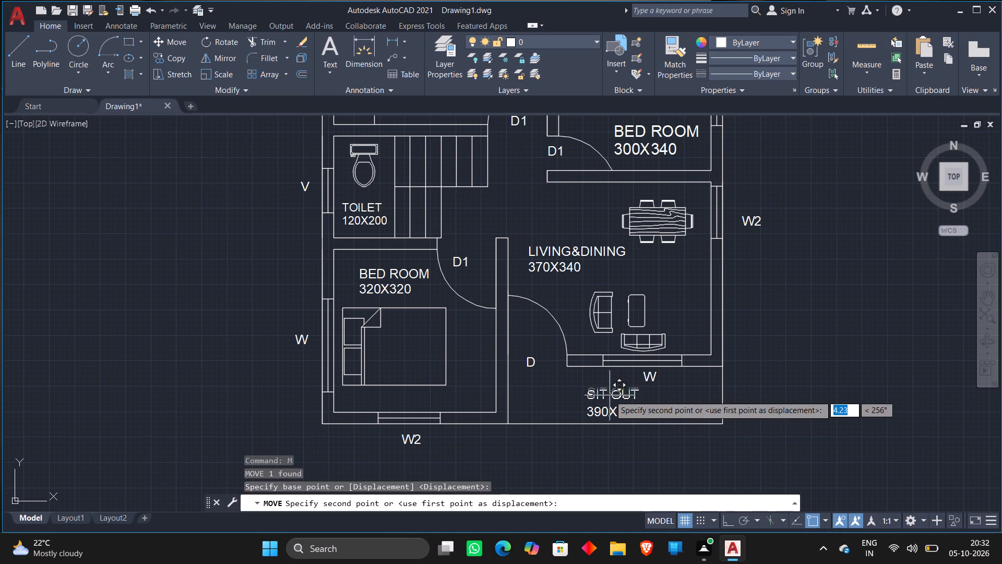
click(609, 397)
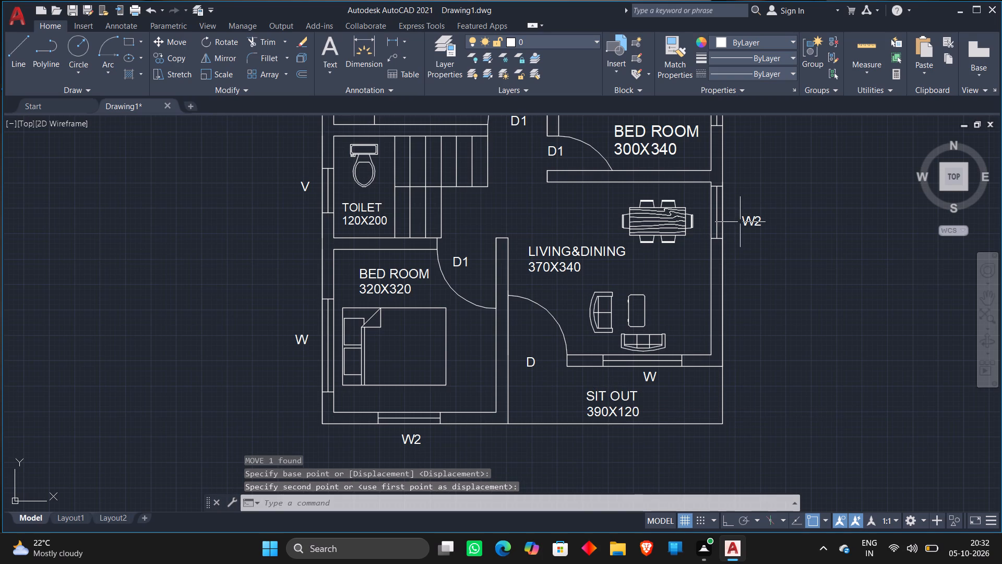
Move the W2 tag west, closer to the living and dining room's east window.
click(750, 224)
key(m)
key(Return)
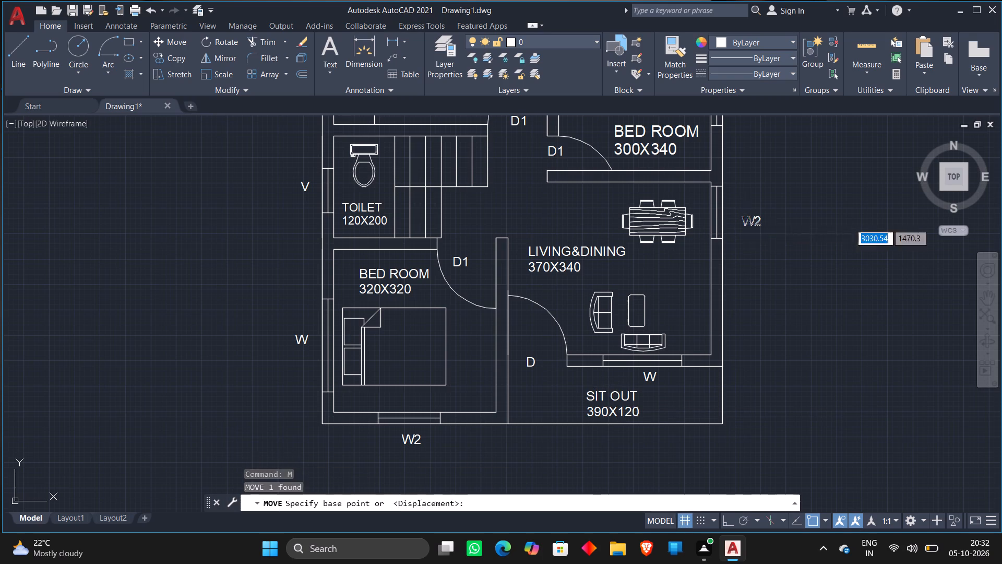
click(750, 224)
click(738, 219)
Delete the leftover V, W2 and W3 tags above the ALL DIMENSION IN CENTIMETER note.
scroll(745, 199, down, 2)
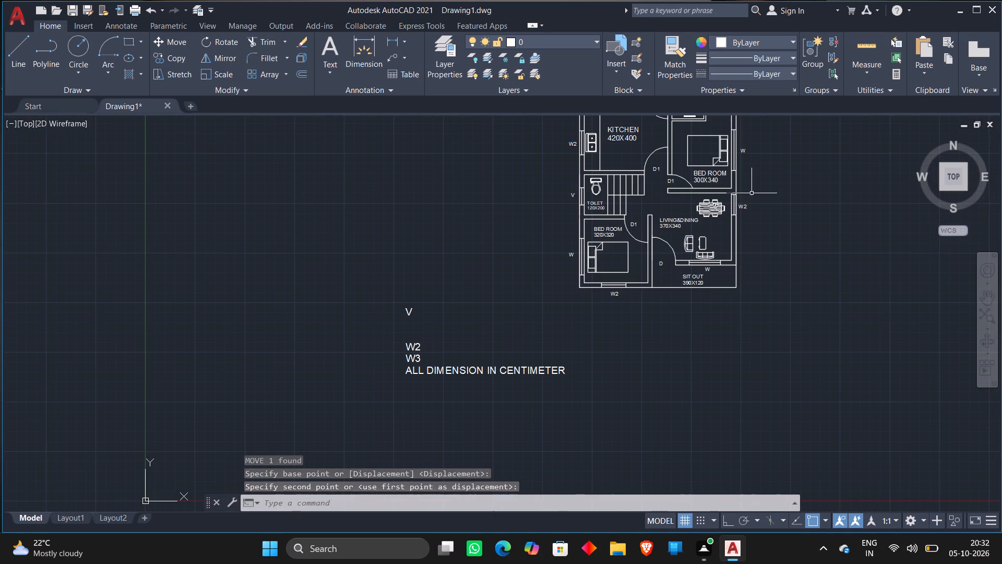
middle_drag(751, 193, 745, 265)
scroll(742, 227, up, 2)
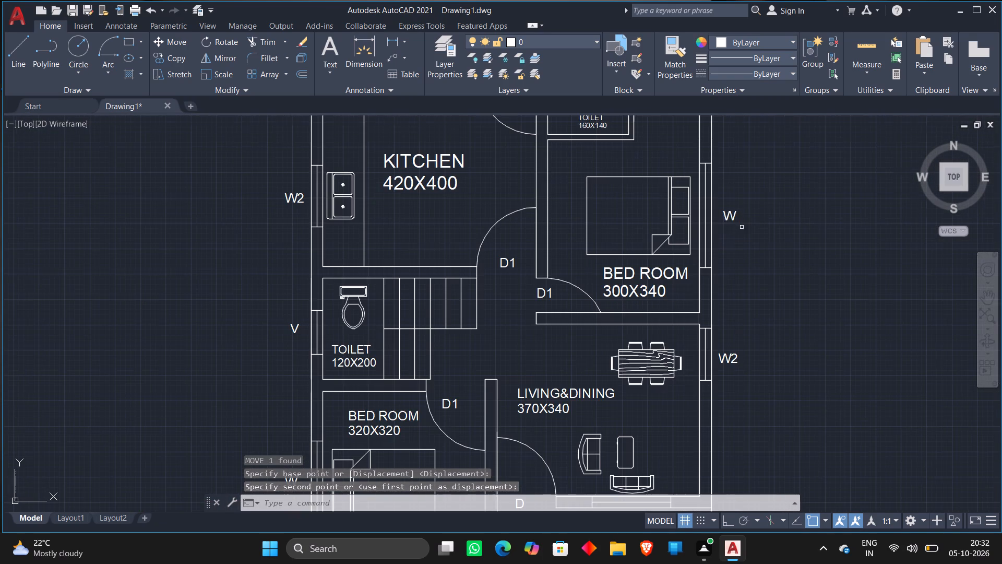
scroll(733, 213, down, 1)
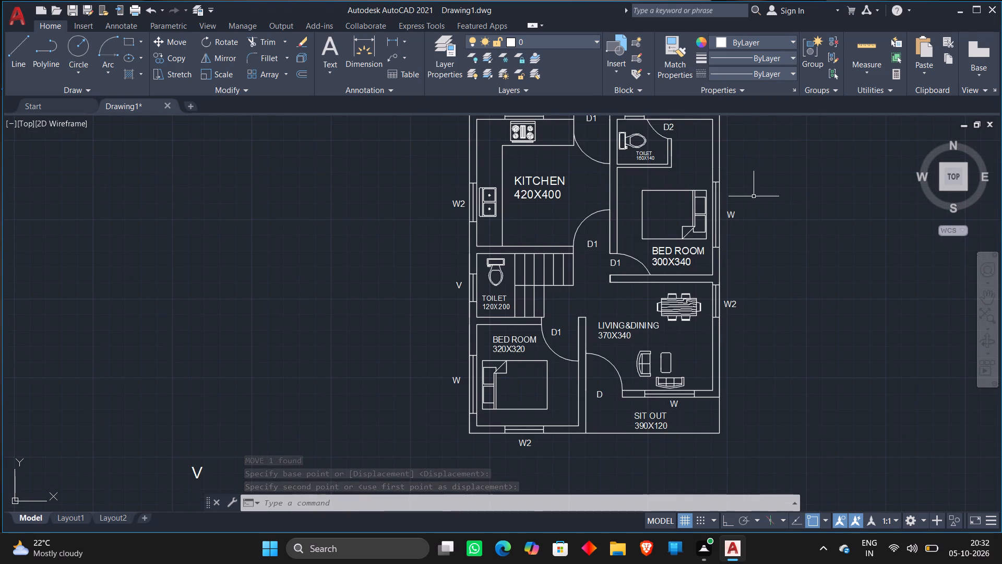
middle_drag(756, 194, 759, 222)
scroll(520, 229, down, 2)
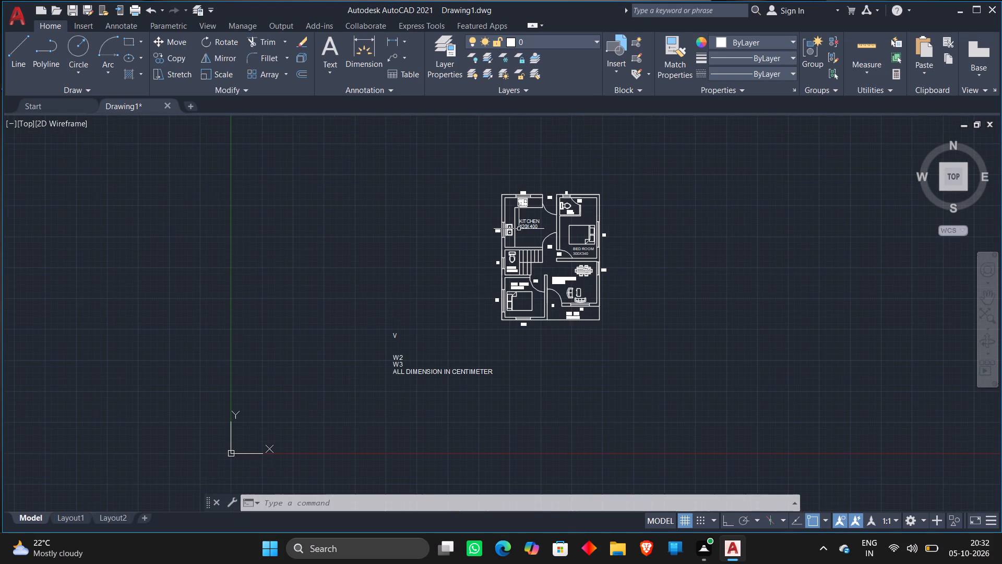
click(366, 314)
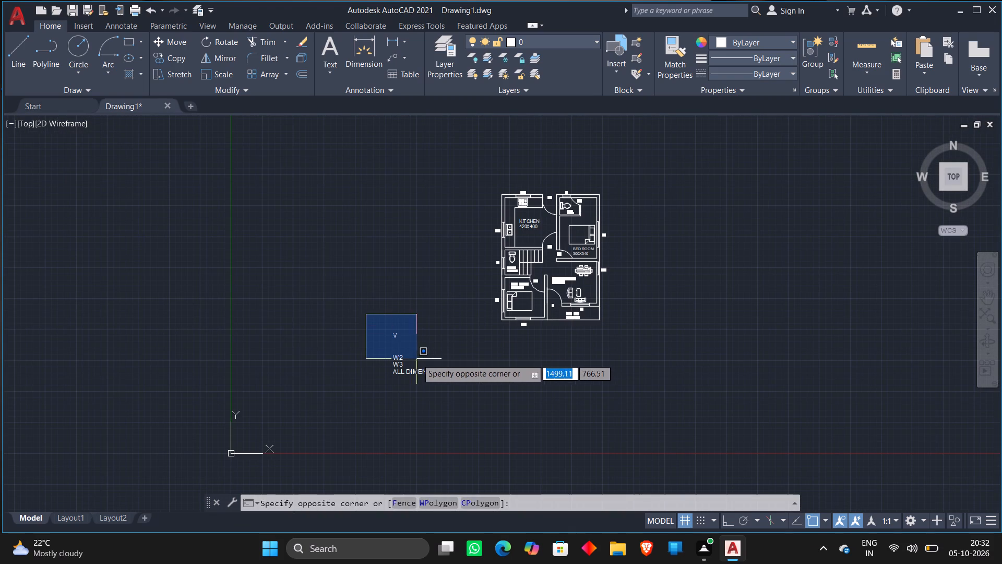
click(422, 367)
key(Delete)
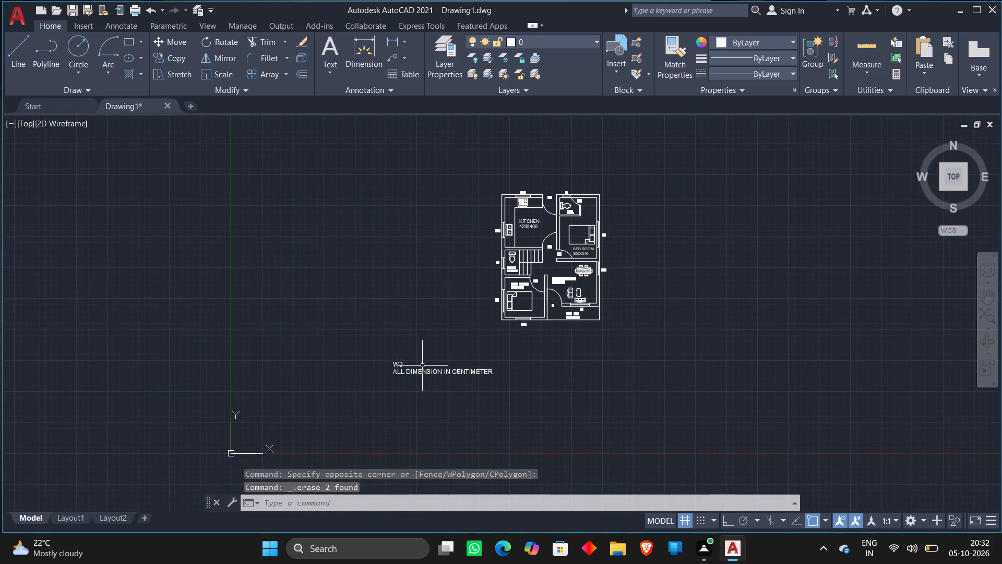
click(400, 365)
key(Delete)
Move the ALL DIMENSION IN CENTIMETER note to just below the floor plan, centred under it.
click(418, 372)
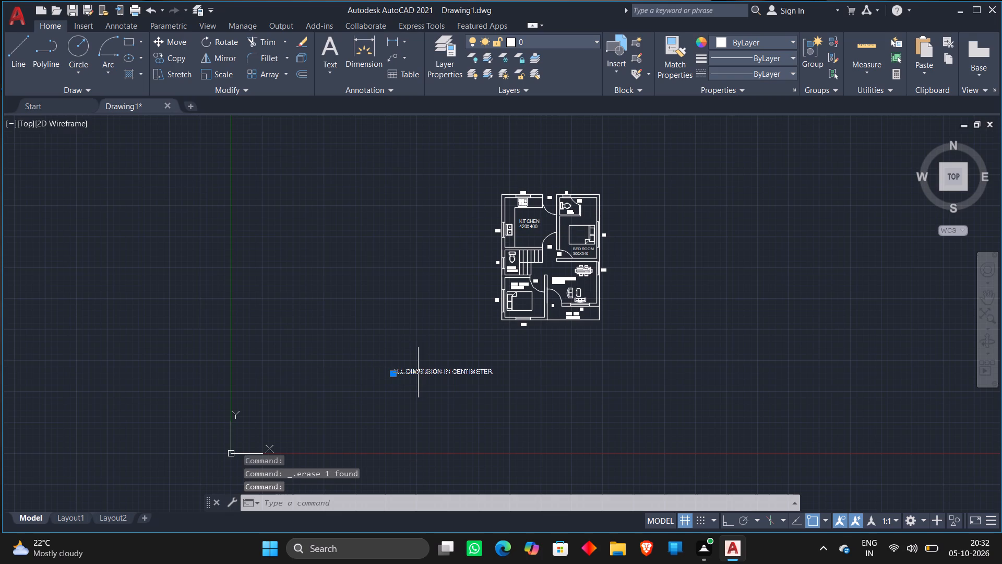
key(m)
key(Return)
click(480, 368)
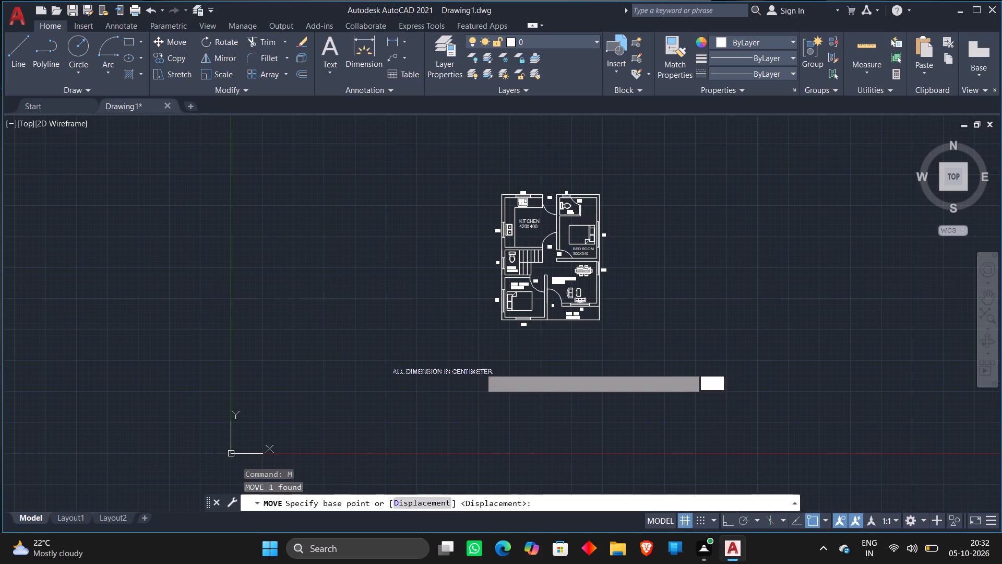
scroll(608, 322, up, 2)
scroll(576, 348, down, 1)
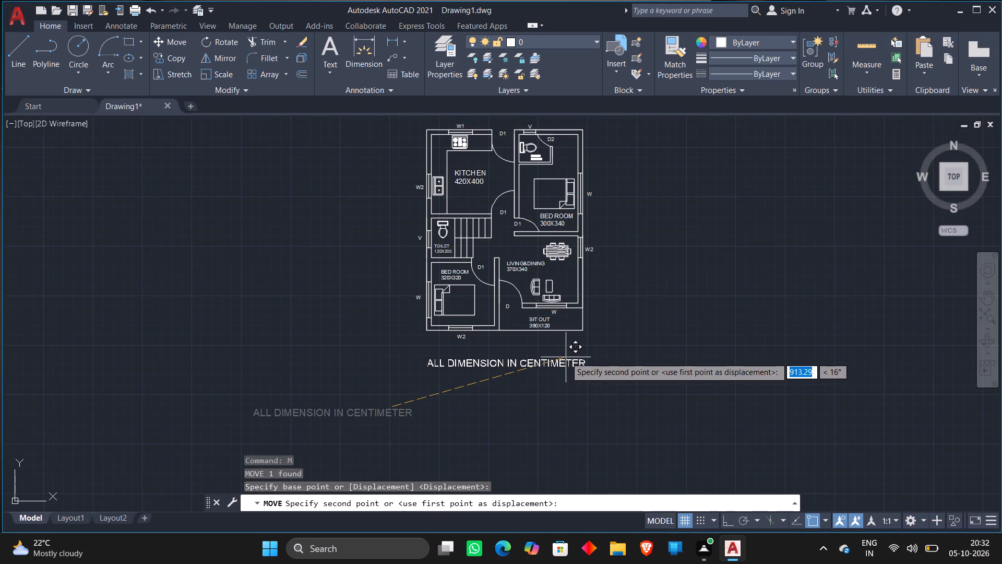
click(566, 357)
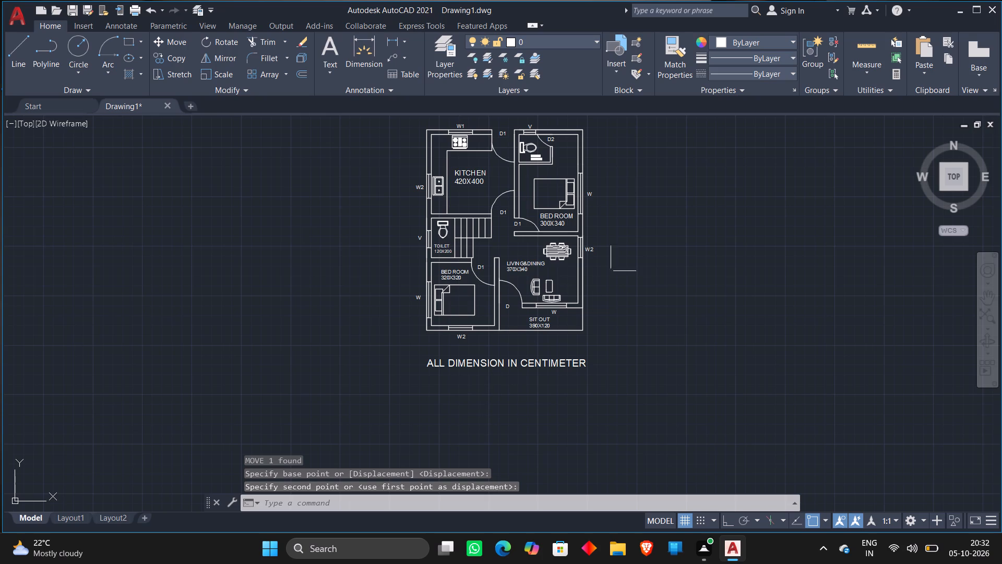
Scale the ALL DIMENSION IN CENTIMETER note beneath the plan down to about three quarters of its size.
scroll(616, 265, down, 1)
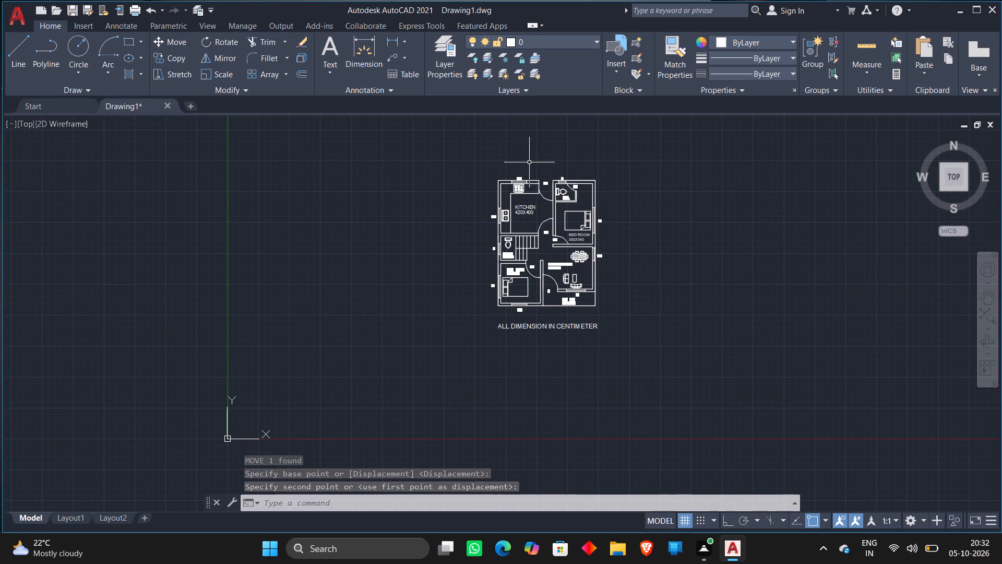
click(535, 328)
right_click(535, 325)
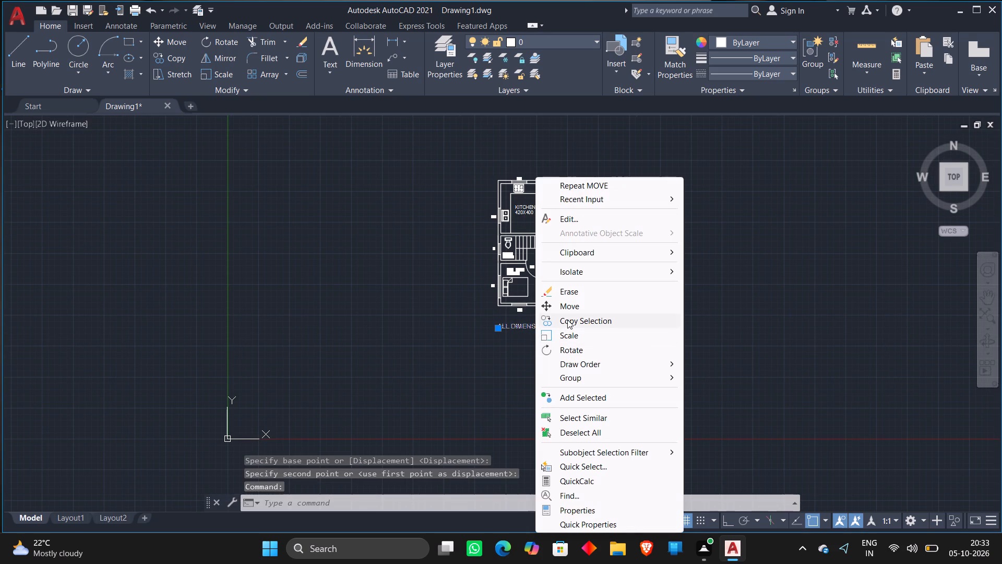
click(564, 333)
click(555, 336)
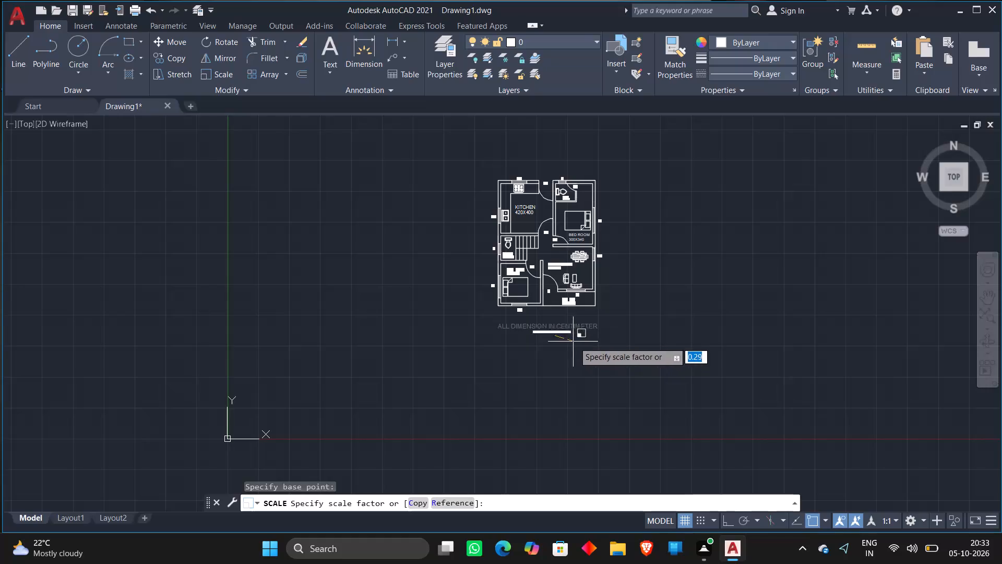
click(583, 359)
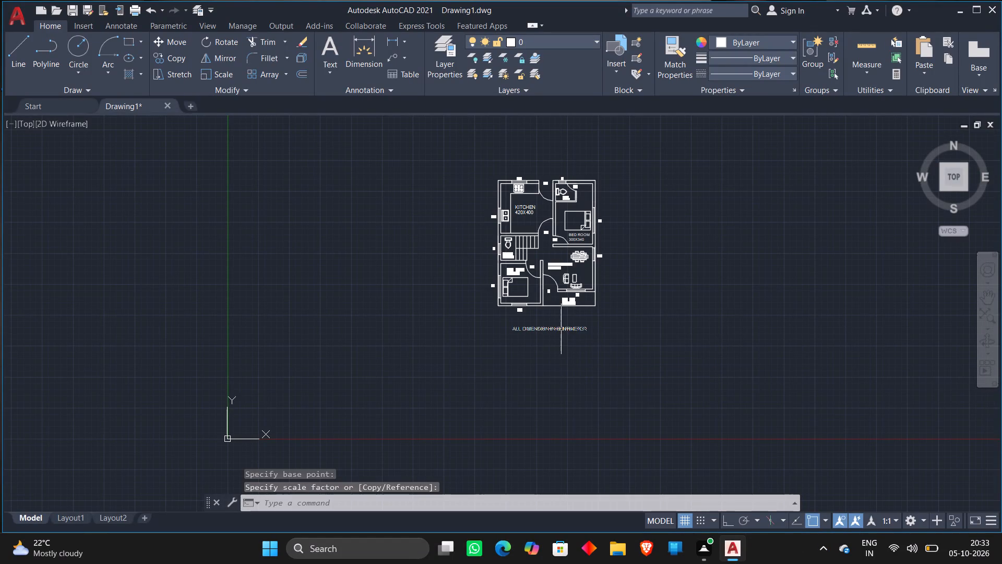
Move the reduced ALL DIMENSION IN CENTIMETER note east and slightly north, to just below the sit out.
click(561, 329)
key(m)
key(Return)
click(565, 325)
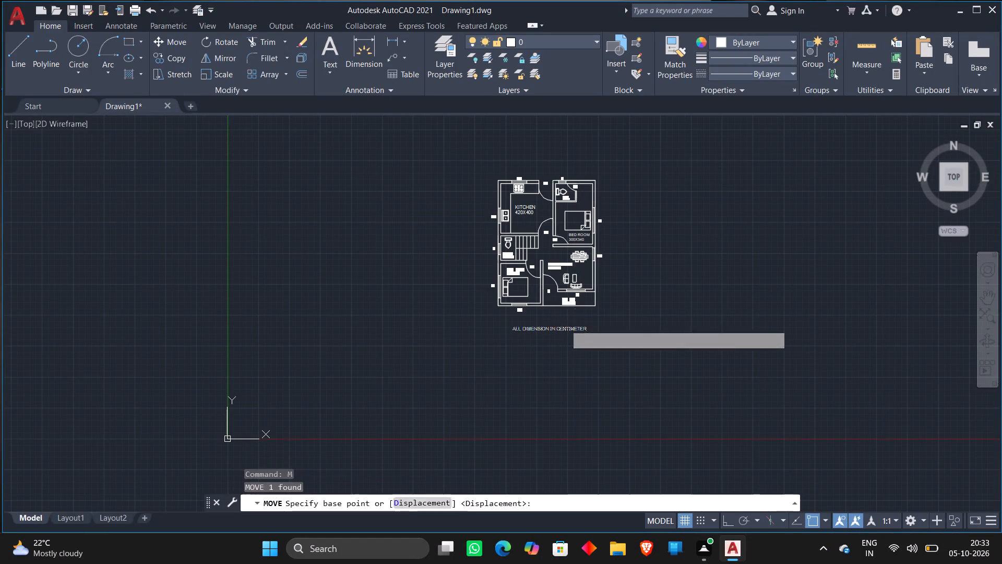
scroll(569, 315, up, 2)
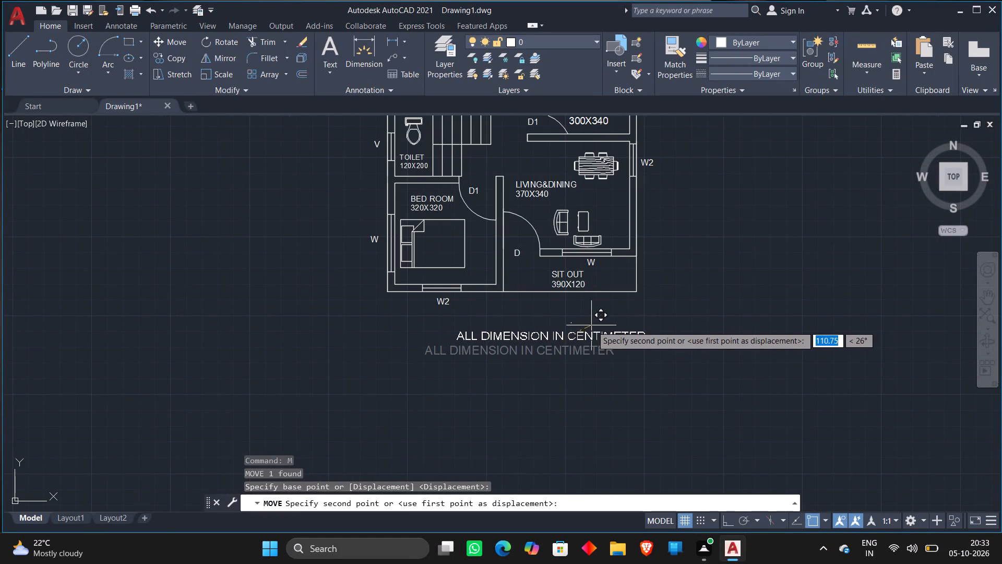
click(617, 328)
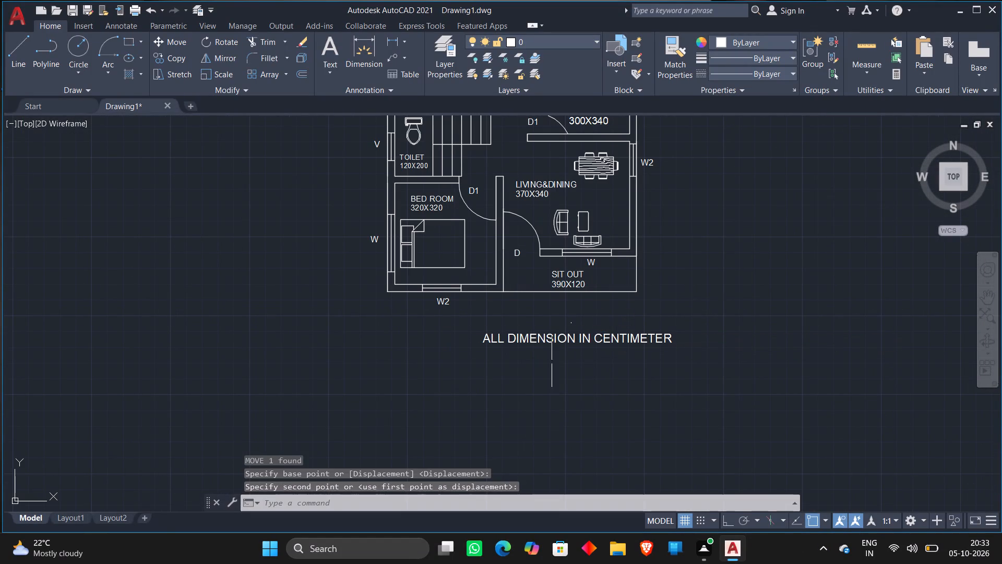
Paste a copy of the ALL DIMENSION IN CENTIMETER note just above the north wall of the floor plan.
scroll(654, 267, down, 2)
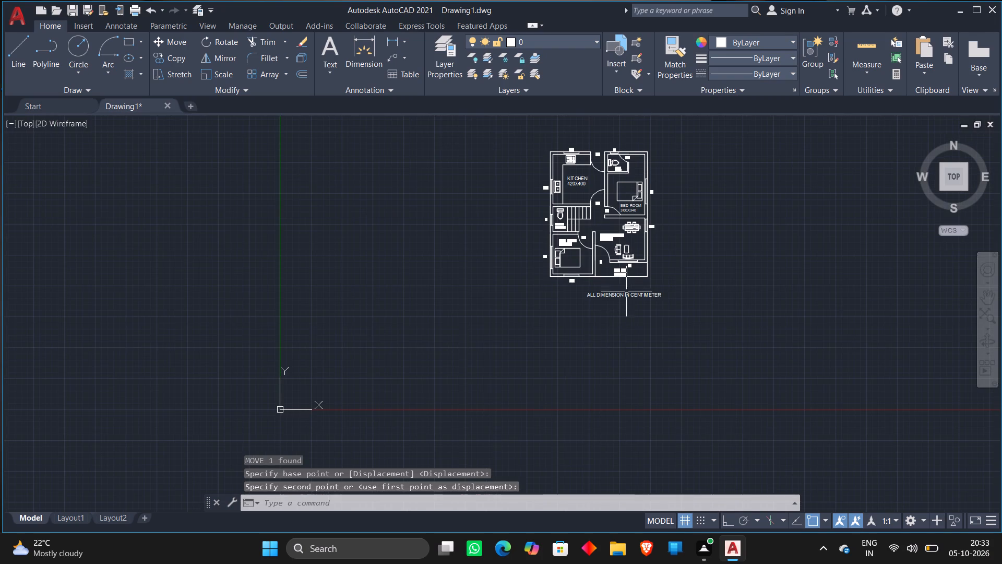
click(626, 297)
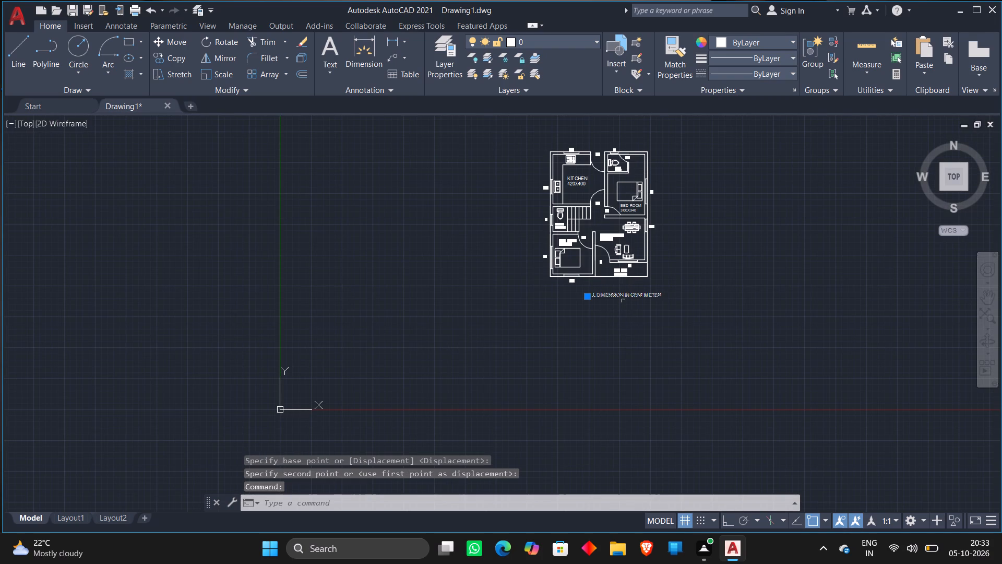
key(ctrl+c)
key(ctrl+v)
middle_drag(669, 224, 701, 333)
scroll(622, 210, up, 1)
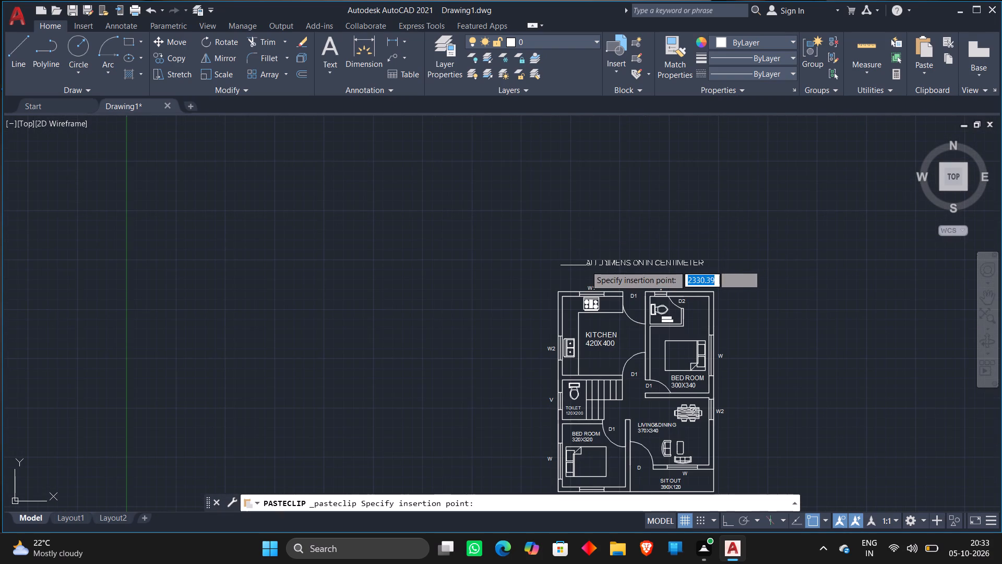
click(587, 265)
Change the copied note's text above the plan to 2BHK HOUSE PLAN.
double_click(621, 262)
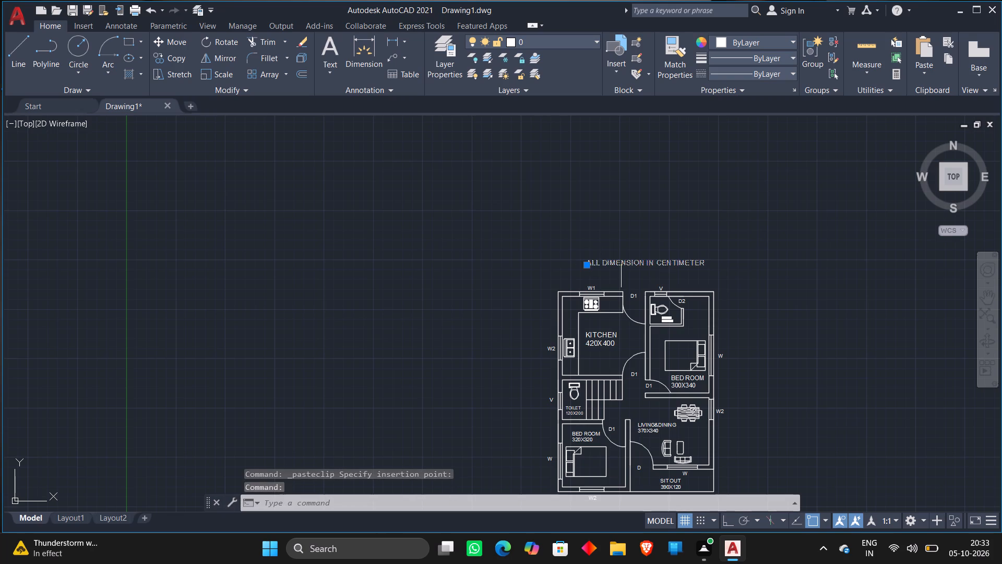
key(BackSpace)
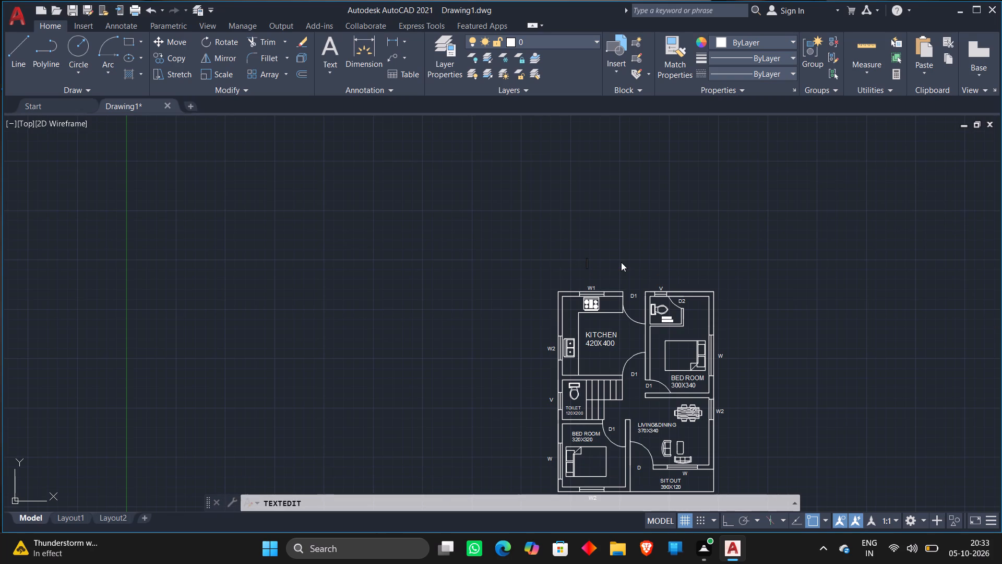
text(2BHK)
key(space)
text(HOUSE PLAN)
click(671, 258)
key(Escape)
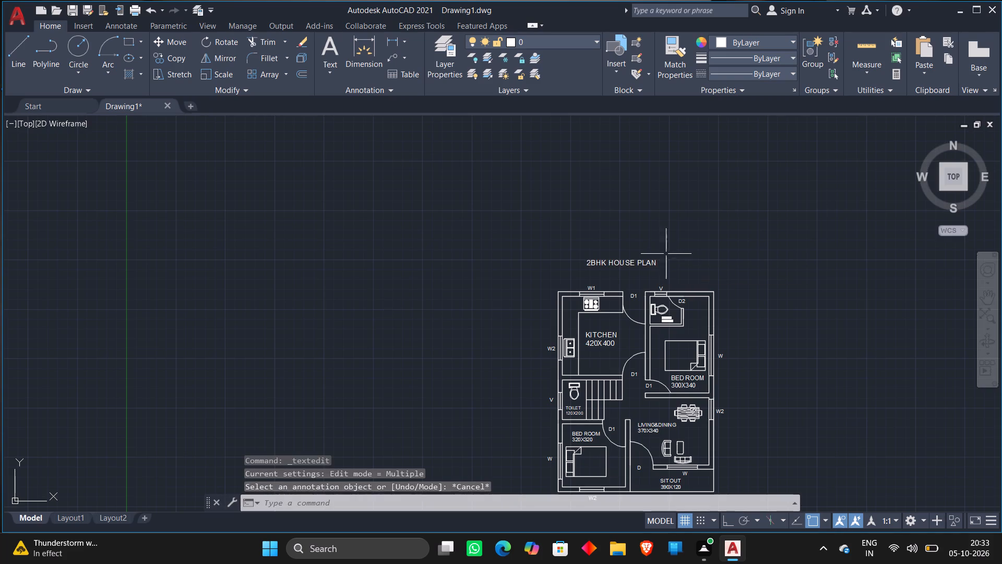
Move the 2BHK HOUSE PLAN title slightly east and south so it sits centred above the floor plan.
click(643, 261)
key(m)
key(Return)
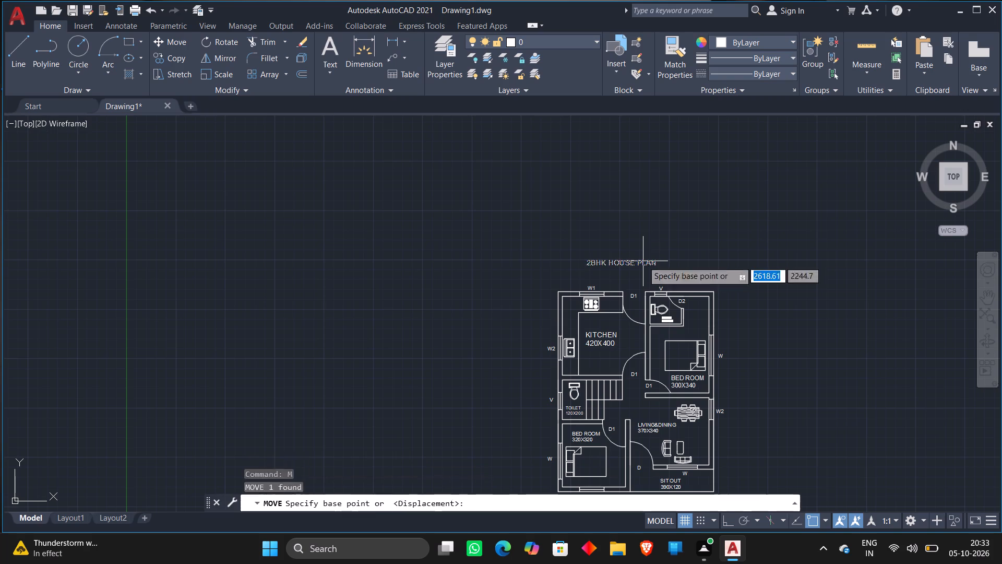
click(643, 261)
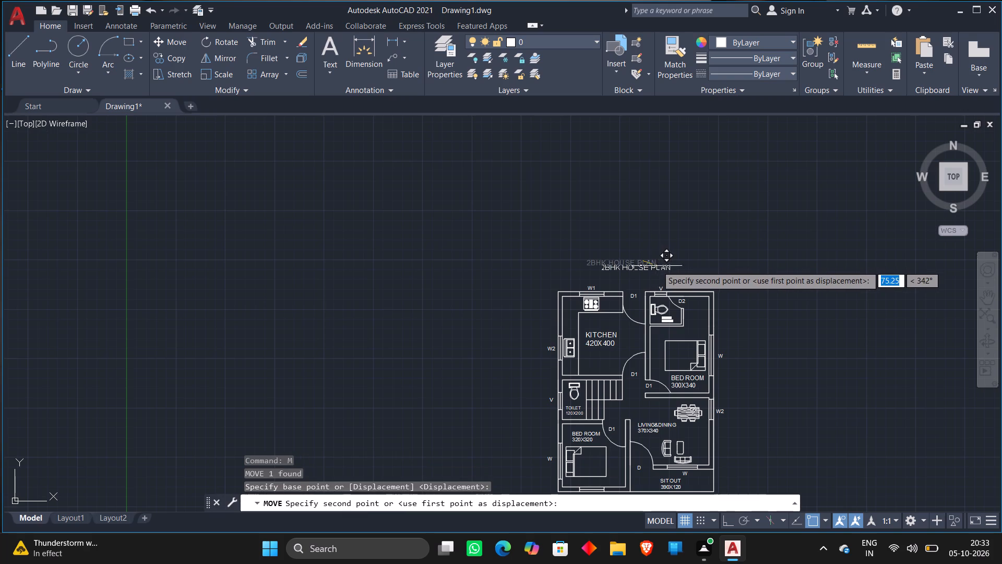
click(657, 266)
Draw a rectangular border of about 1100 by 1450 around the floor plan, its title and the dimension note.
scroll(681, 229, down, 1)
scroll(724, 214, down, 2)
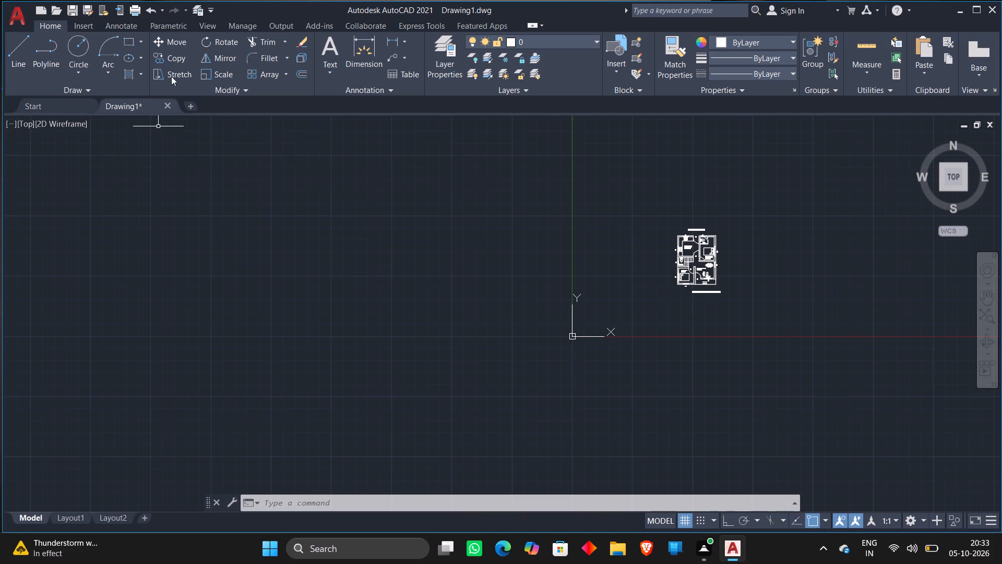
click(134, 39)
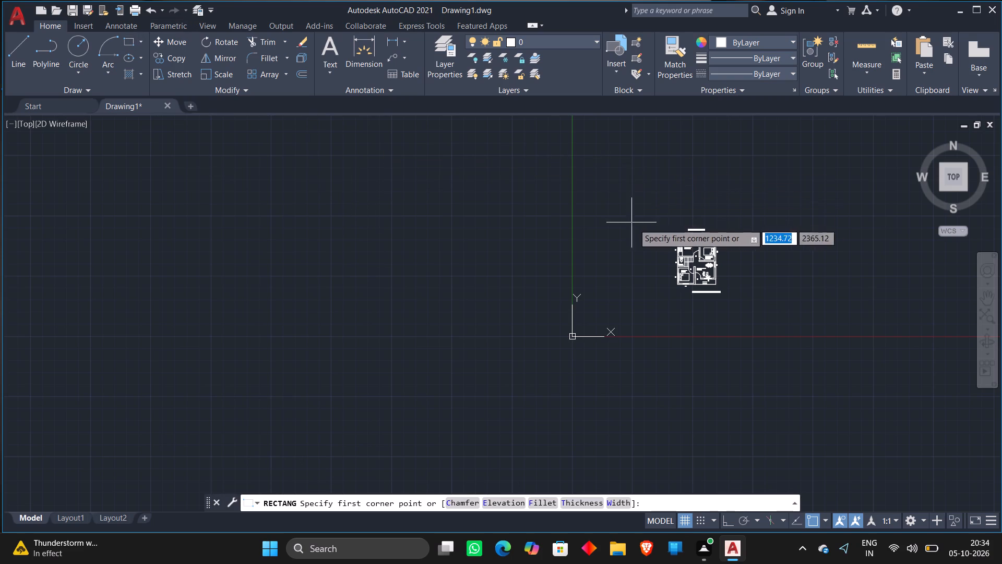
scroll(662, 231, up, 2)
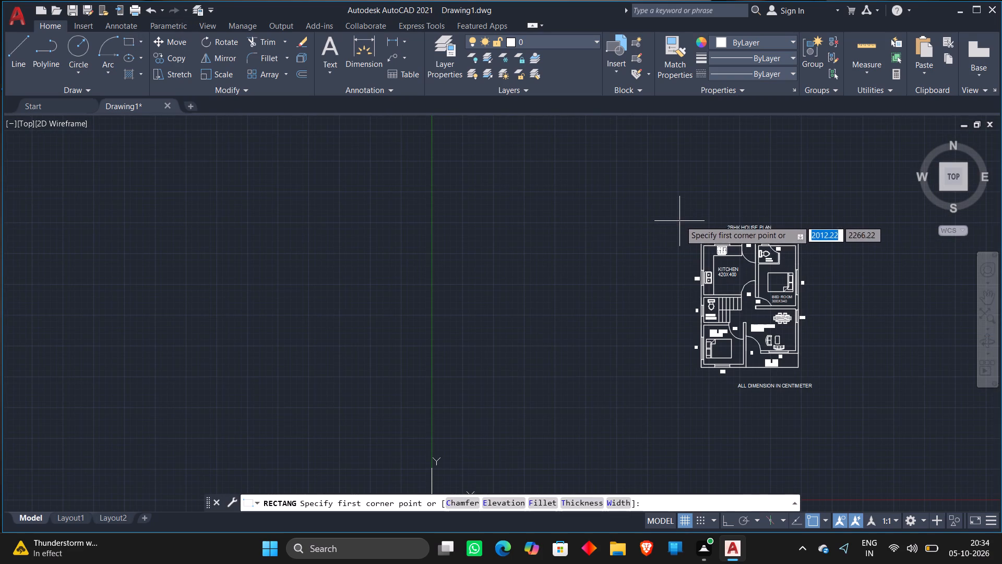
click(684, 217)
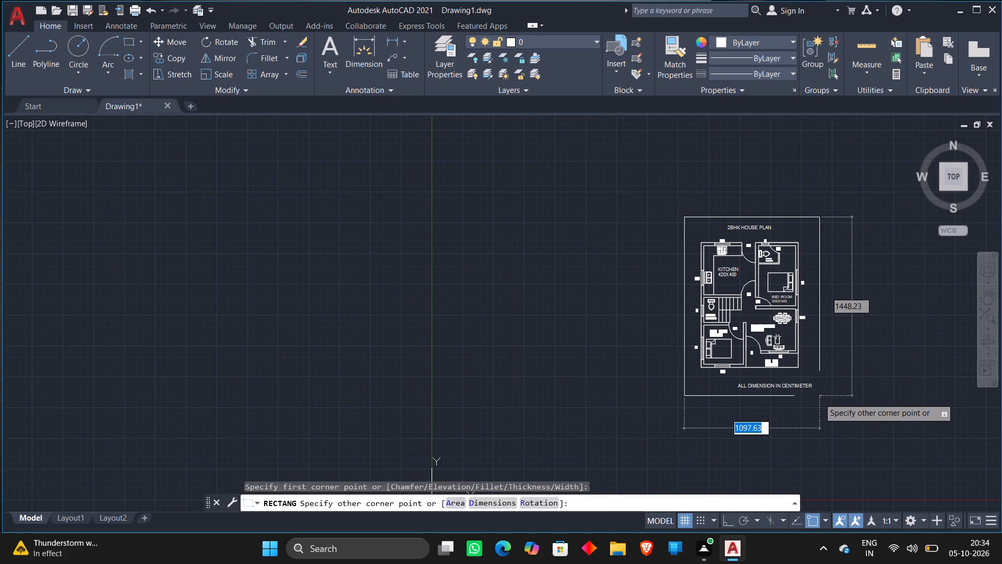
click(819, 398)
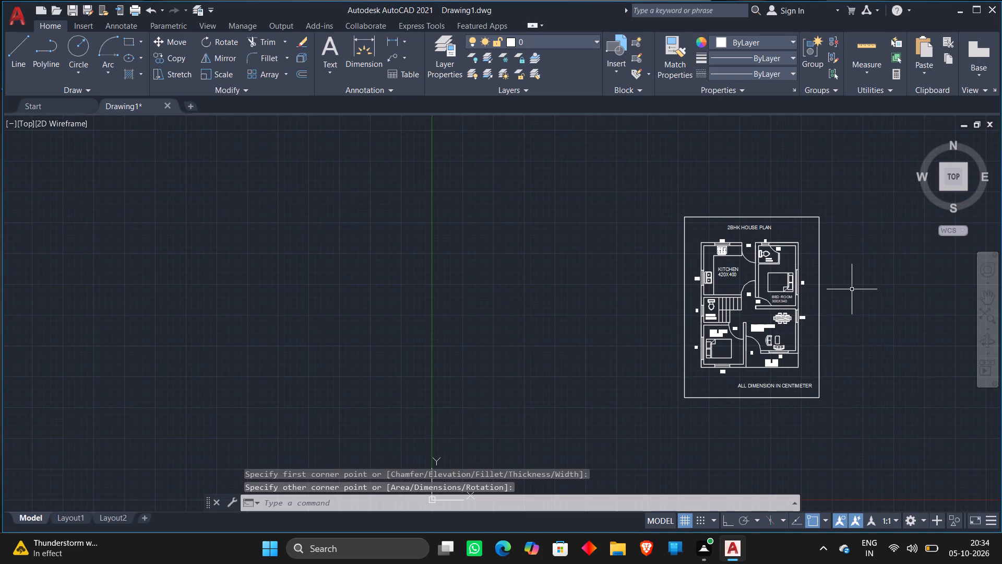
Save the drawing as 2D PLAN 3 in the desktop's New folder.
key(ctrl+s)
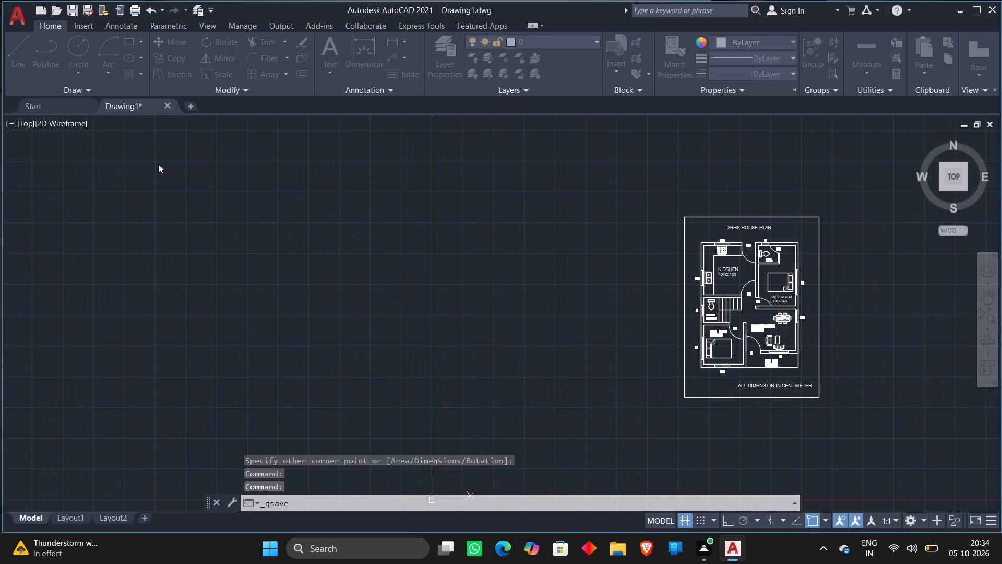
click(308, 241)
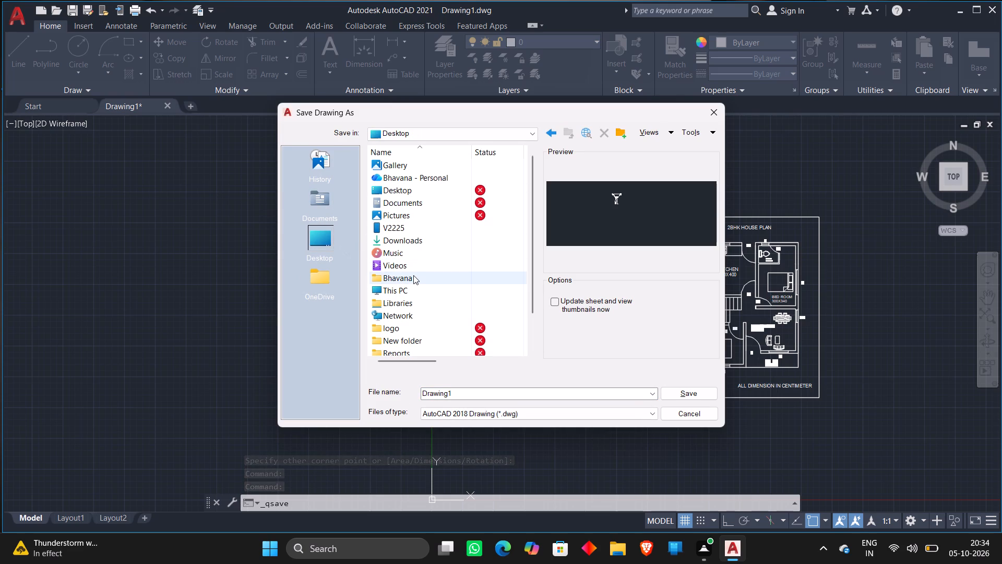
double_click(413, 340)
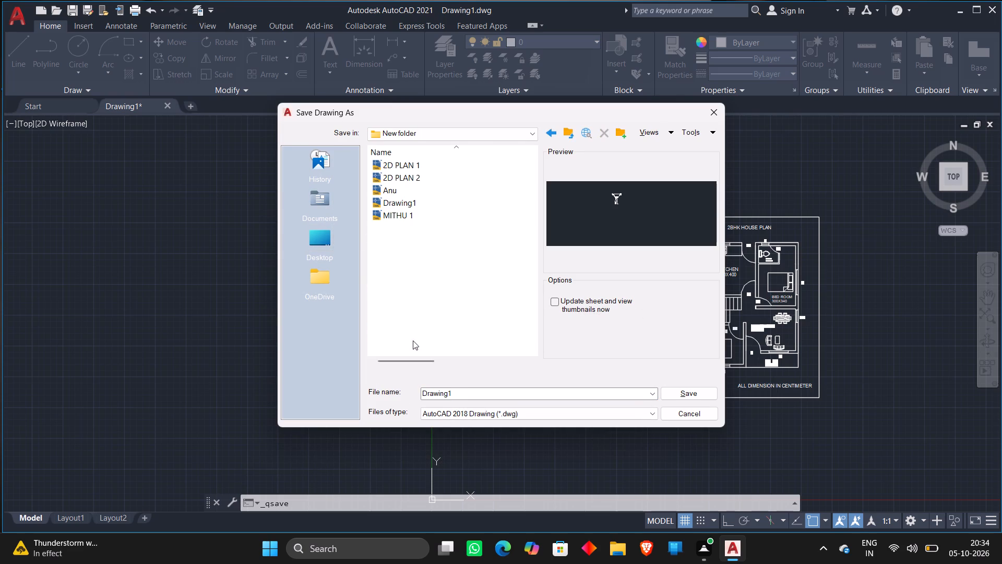
click(459, 393)
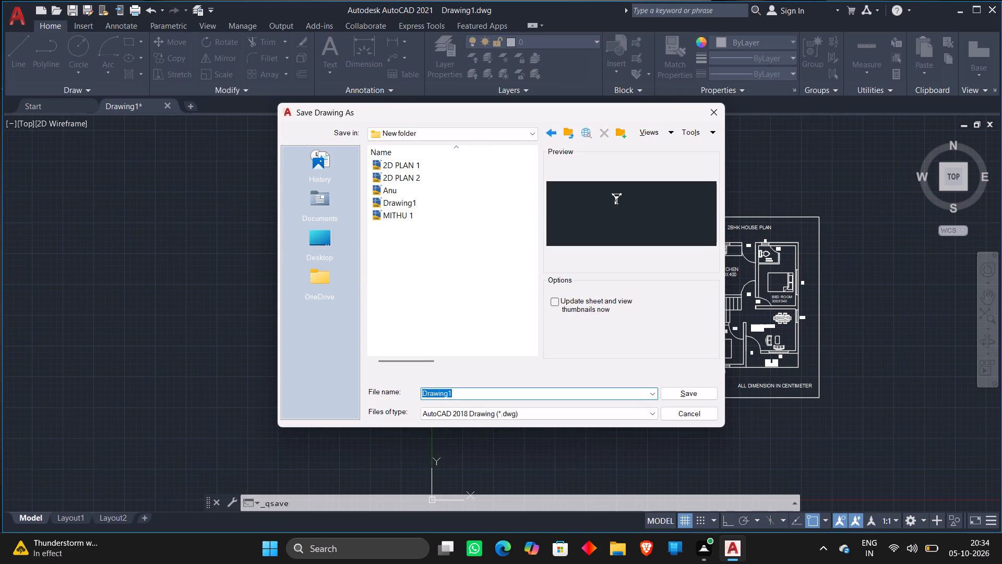
key(BackSpace)
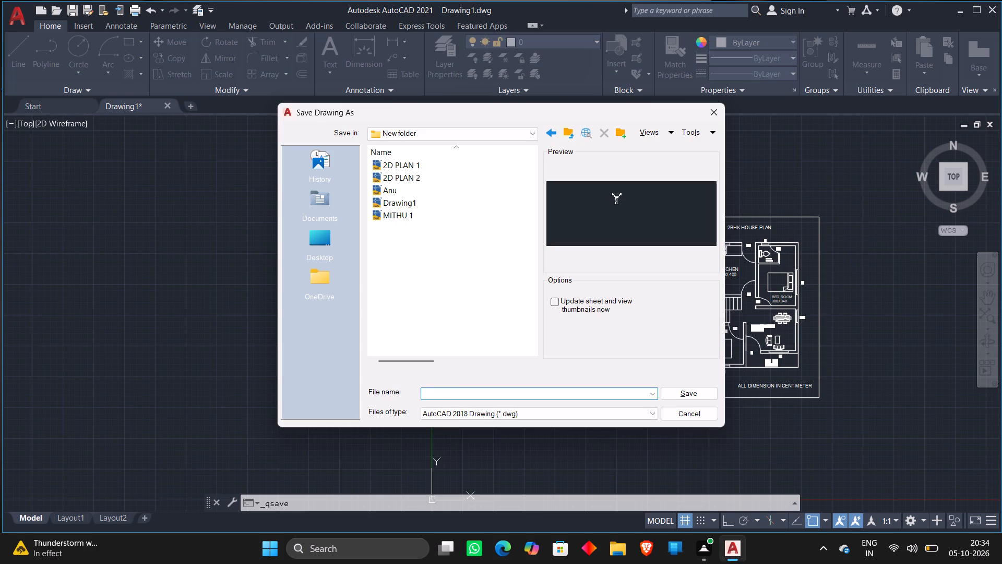
text(2D)
key(space)
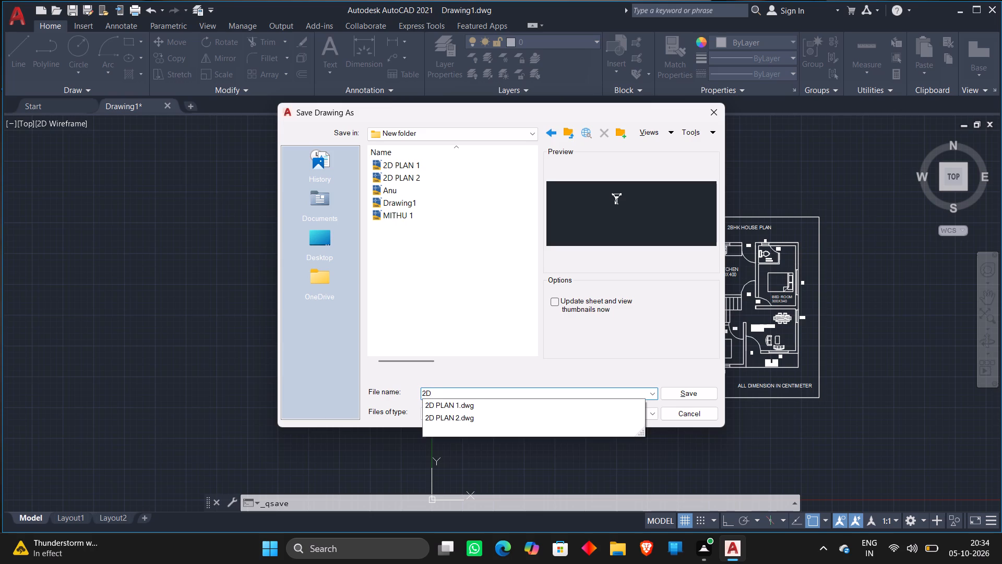
text(PLAN 3)
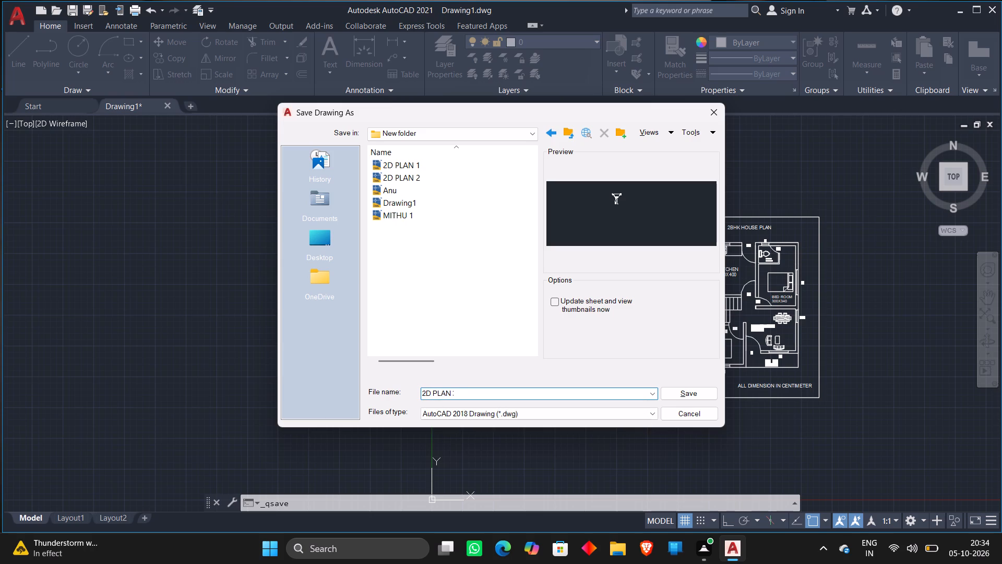
click(710, 389)
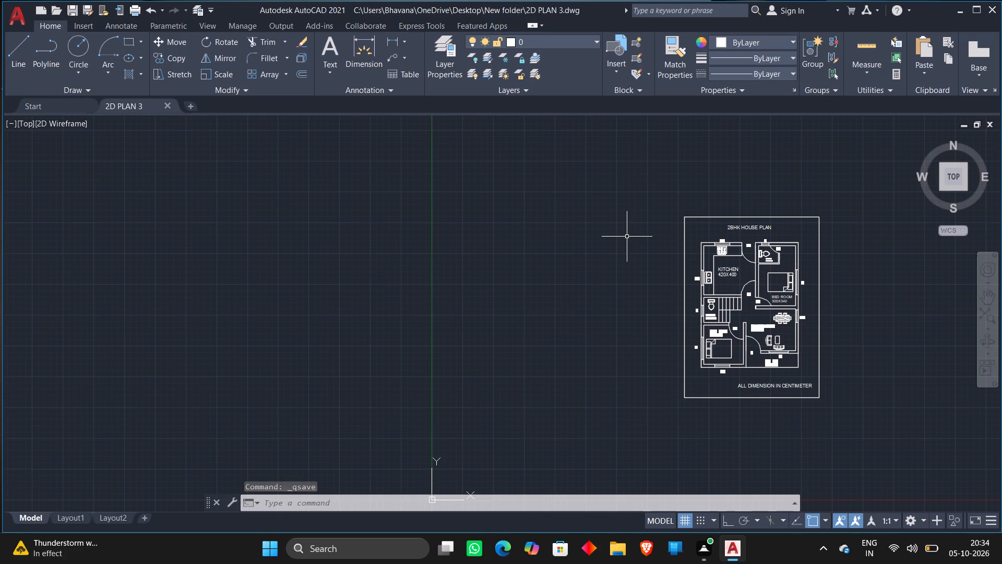
Start a plot of the model with AutoCAD PDF (High Quality Print).pc3 as the plotter.
key(ctrl+p)
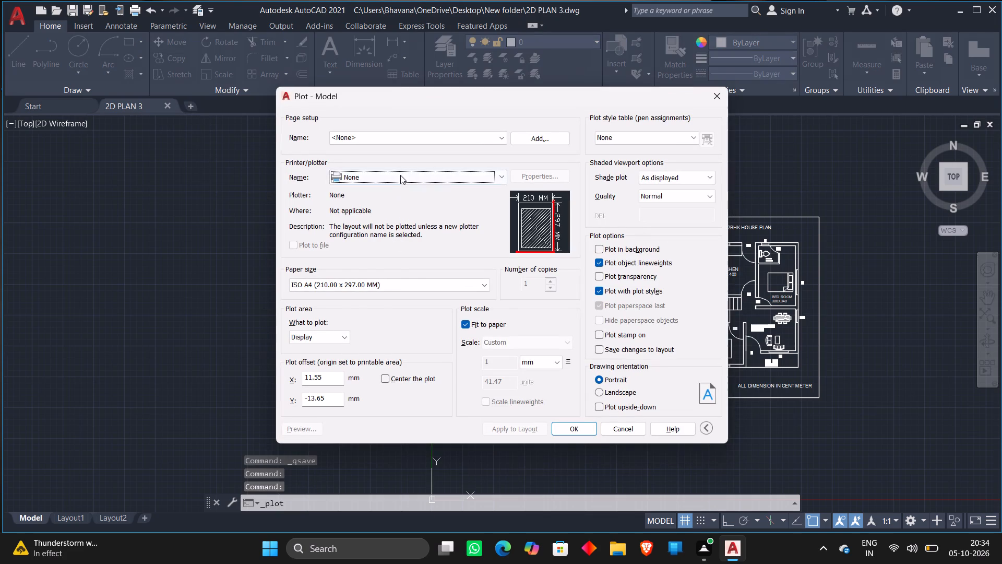
click(400, 175)
click(396, 236)
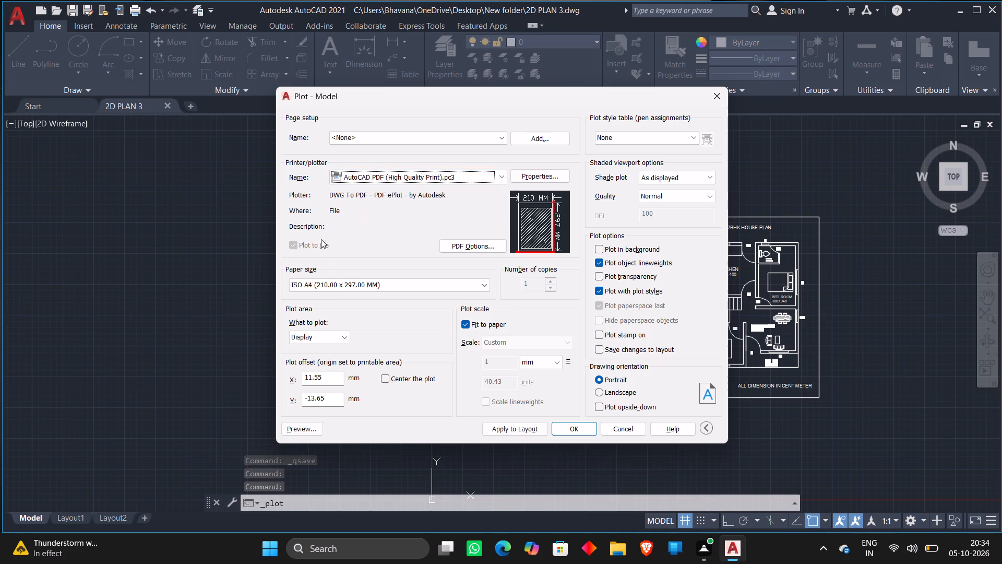
Set the plot area to a window around the drawn border, centre the plot and apply the settings to the layout.
click(318, 334)
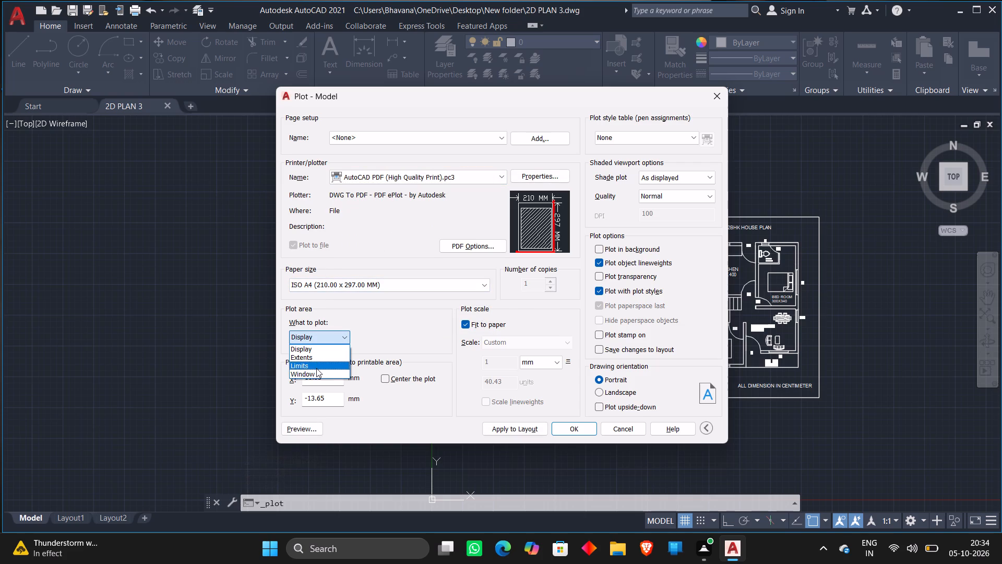
click(316, 370)
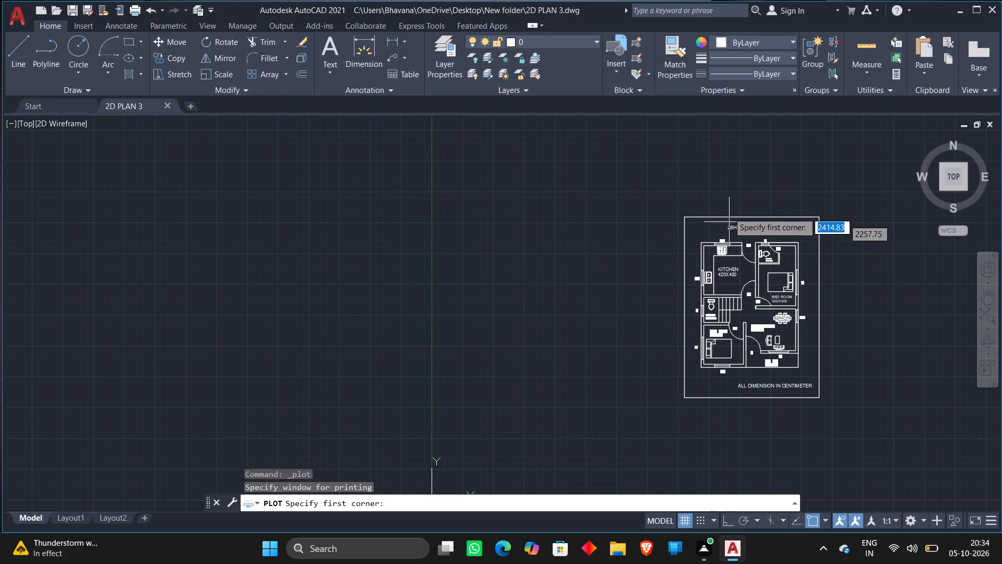
click(681, 219)
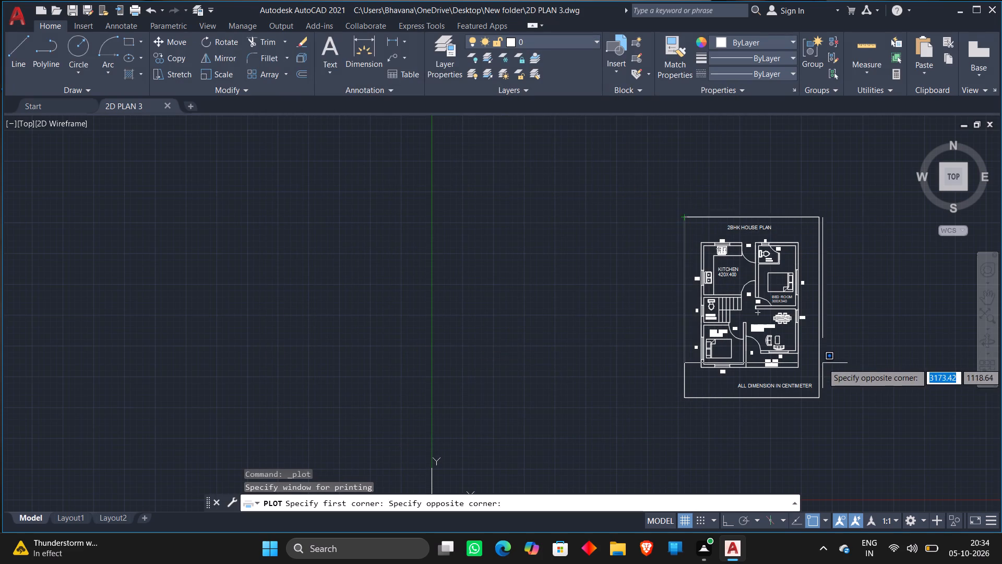
click(819, 398)
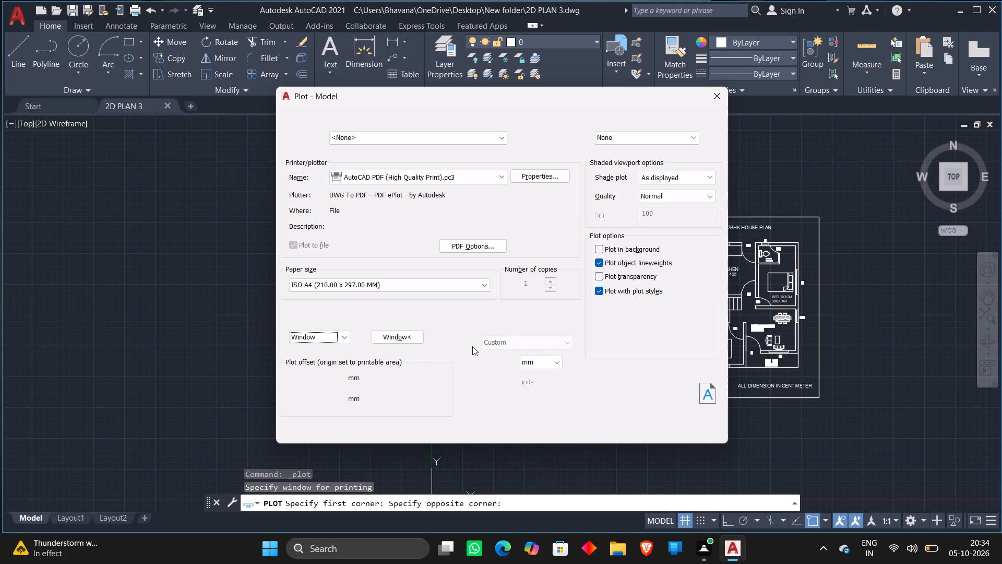
click(384, 375)
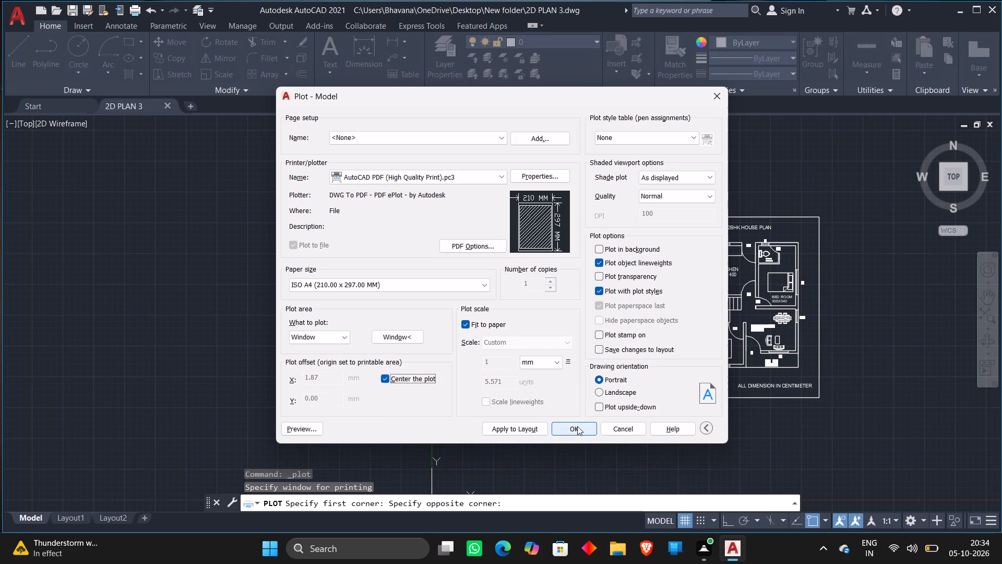
click(512, 426)
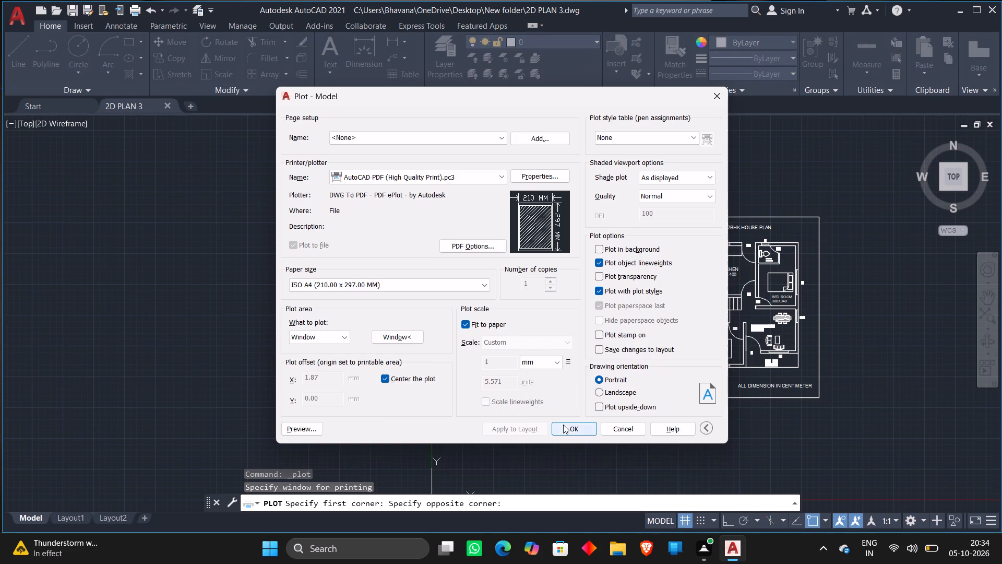
Plot the drawing to a PDF named 2D PLAN 3 in the desktop's New folder.
click(568, 430)
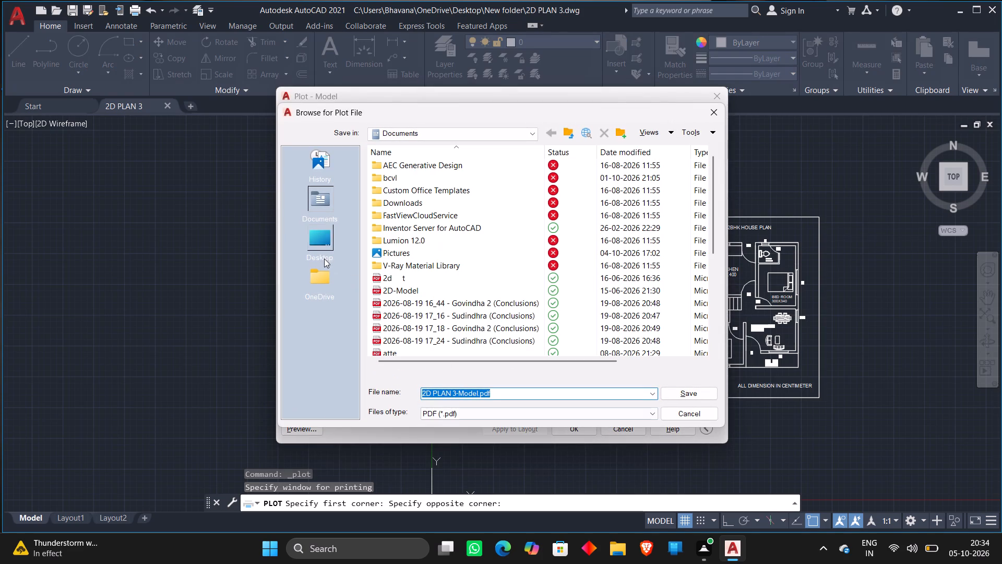
click(327, 249)
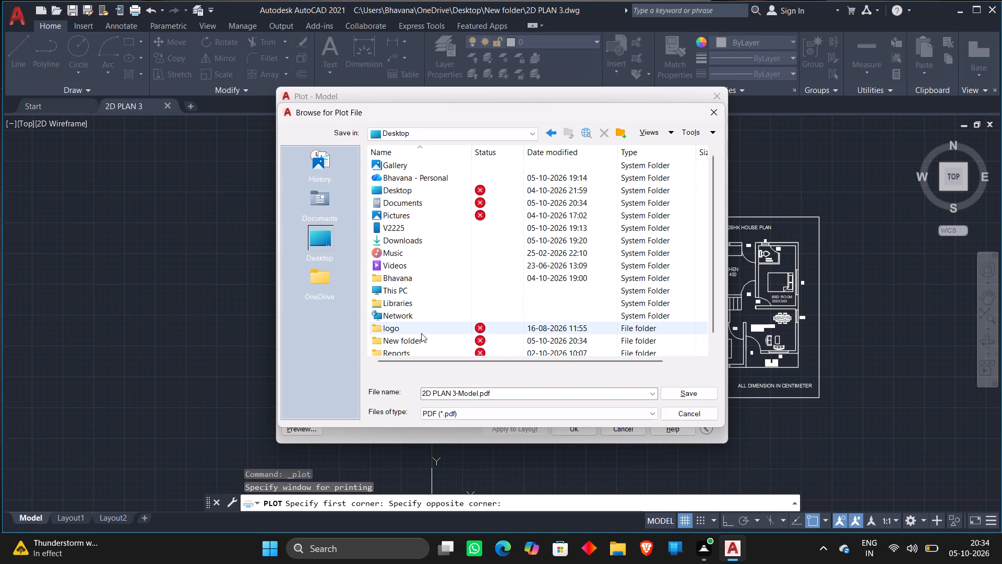
double_click(420, 340)
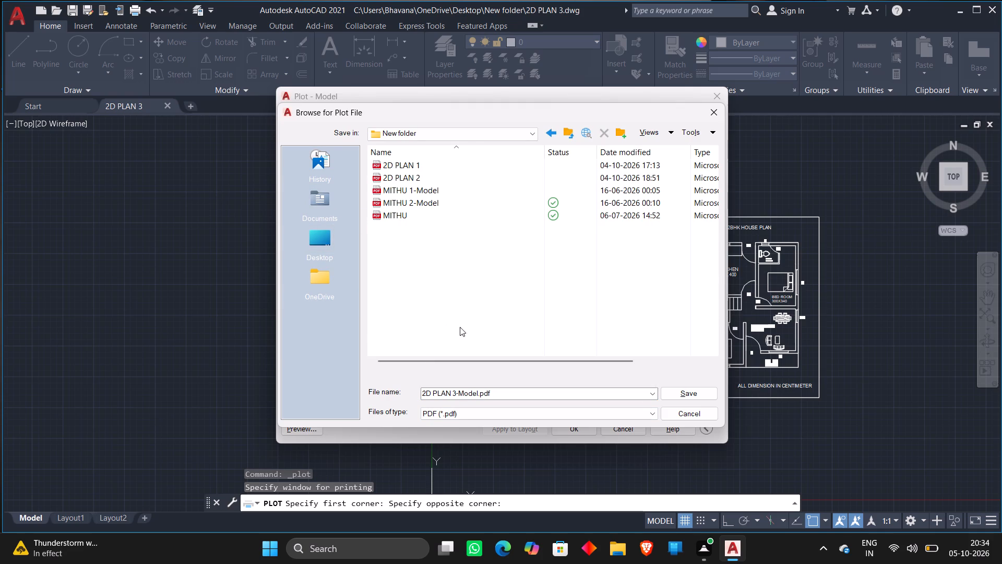
click(499, 391)
click(499, 391)
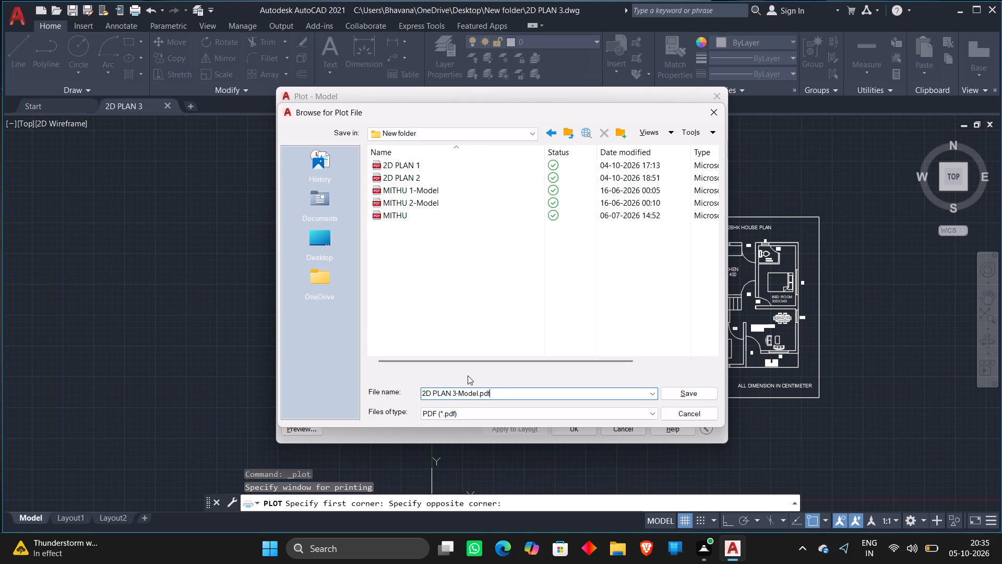
key(BackSpace)
key(BackSpace)
key(BackSpace)
key(BackSpace)
key(BackSpace)
key(BackSpace)
key(BackSpace)
key(BackSpace)
key(BackSpace)
key(BackSpace)
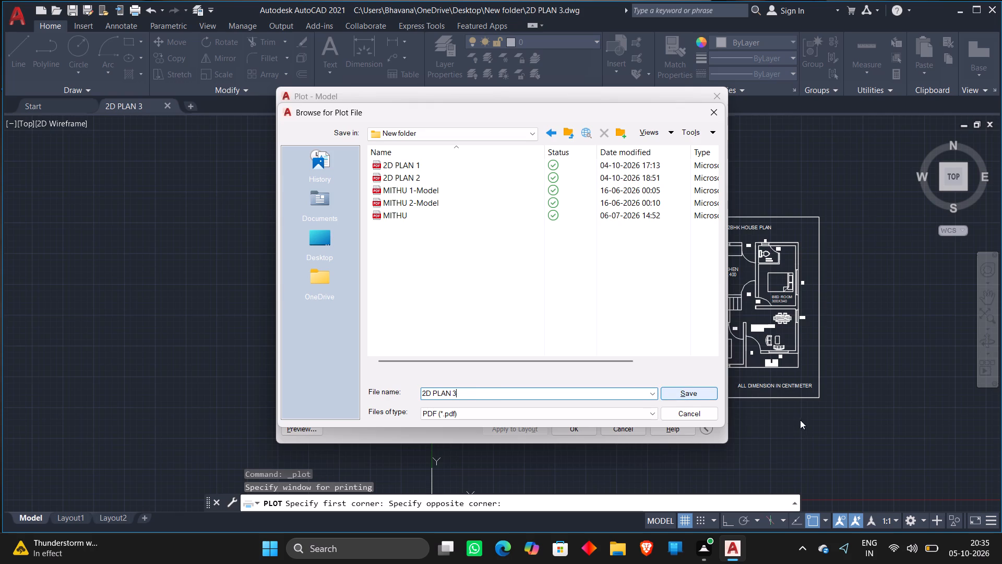
click(695, 393)
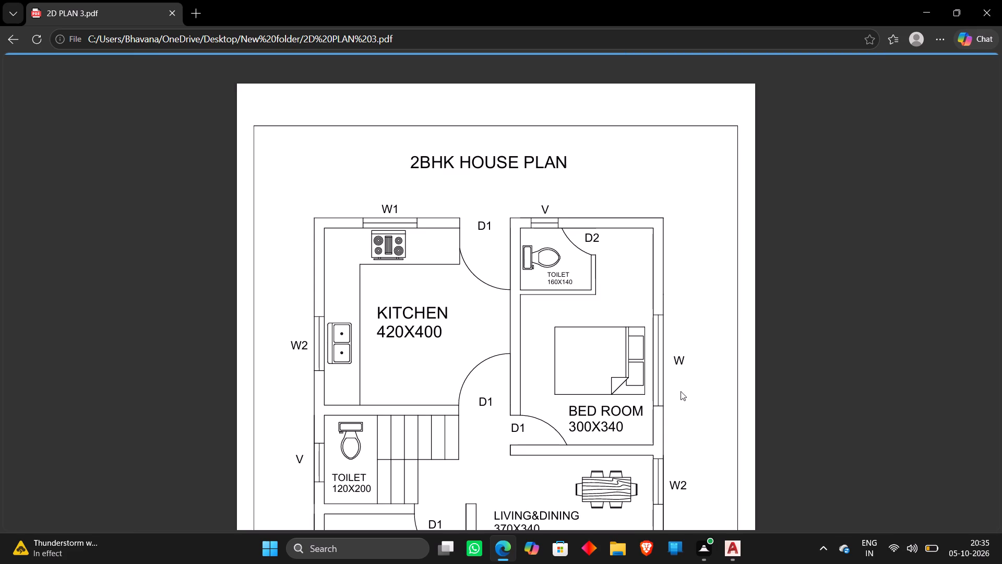
Switch back to AutoCAD and turn off the log file with LOGFILEOFF.
click(731, 556)
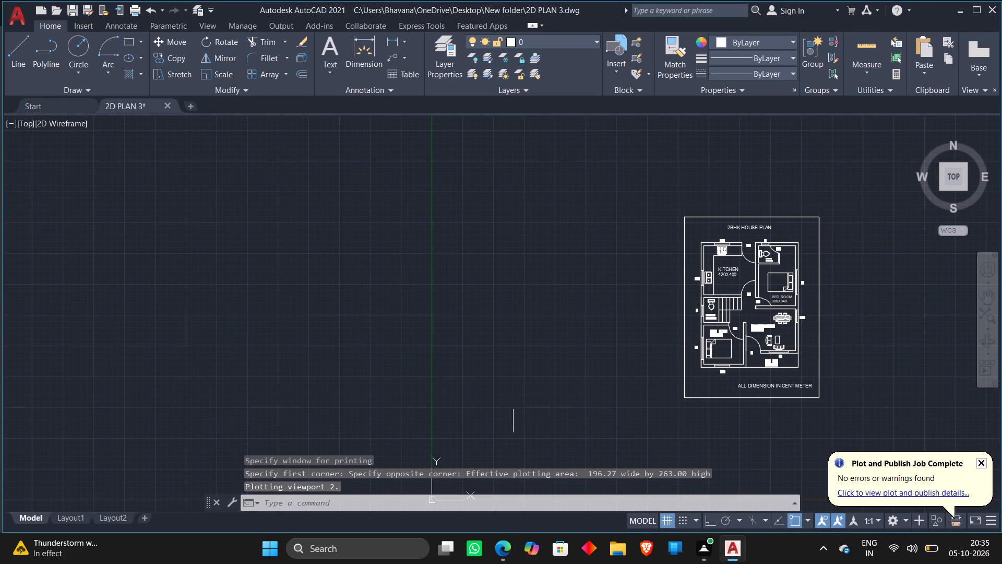
text(LO)
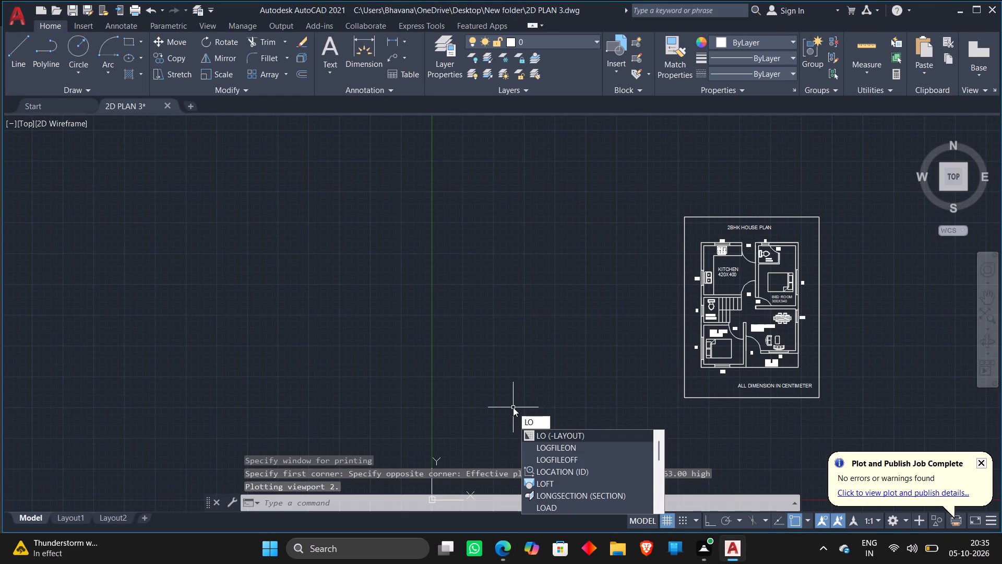
click(551, 459)
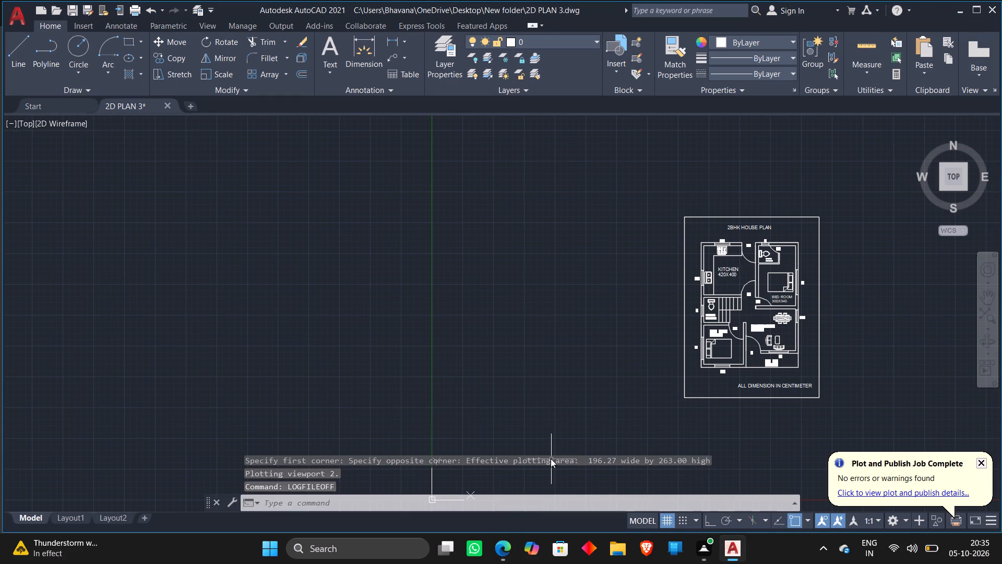